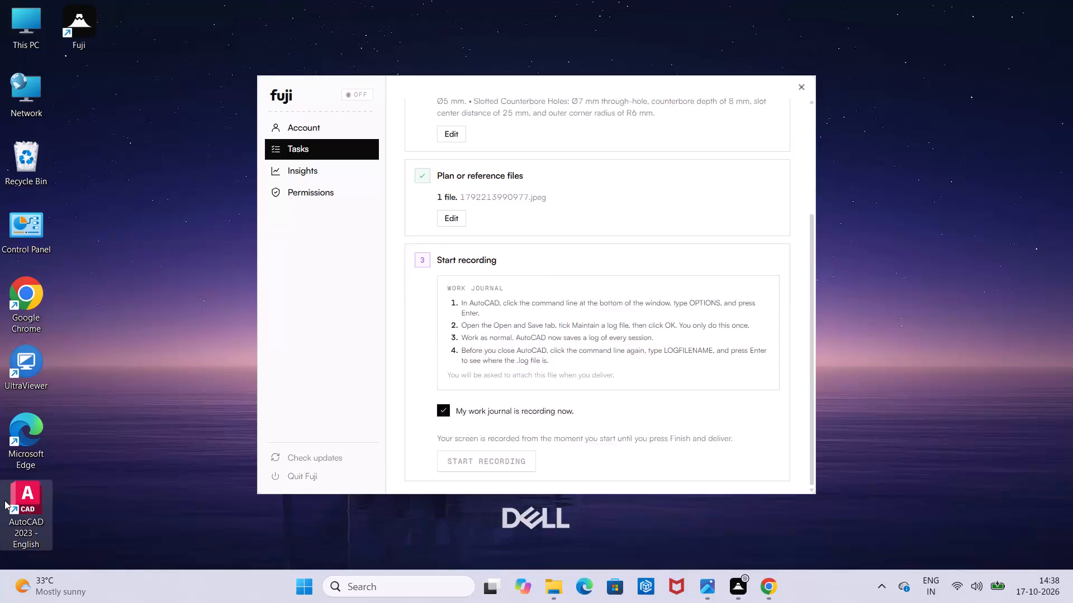
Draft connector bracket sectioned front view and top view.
Launch AutoCAD 2023 from the desktop and start a new blank drawing.
{"action": "right_click", "coordinate": [5, 500]}
{"action": "left_click", "coordinate": [148, 208]}
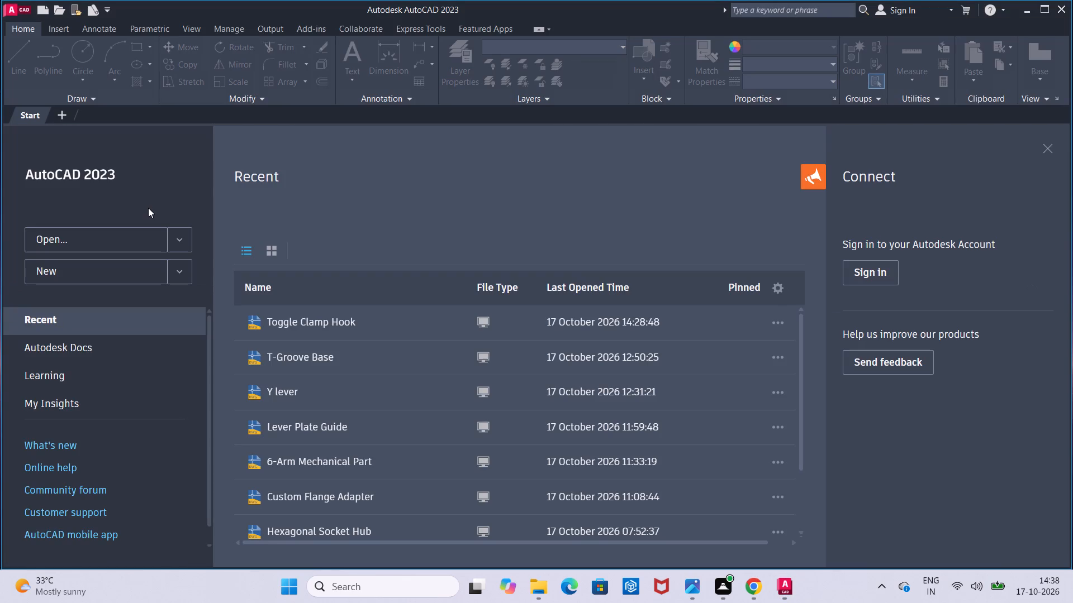
{"action": "left_click", "coordinate": [91, 276]}
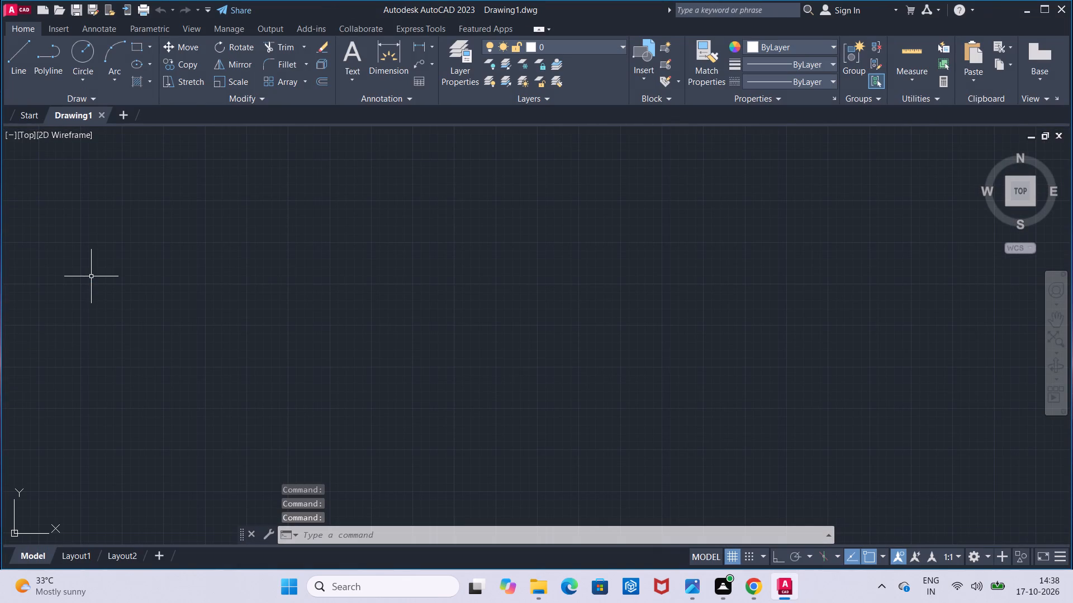
Turn on the session log file with LOGFILEON.
{"action": "left_click", "coordinate": [415, 539]}
{"action": "type", "text": "logfi"}
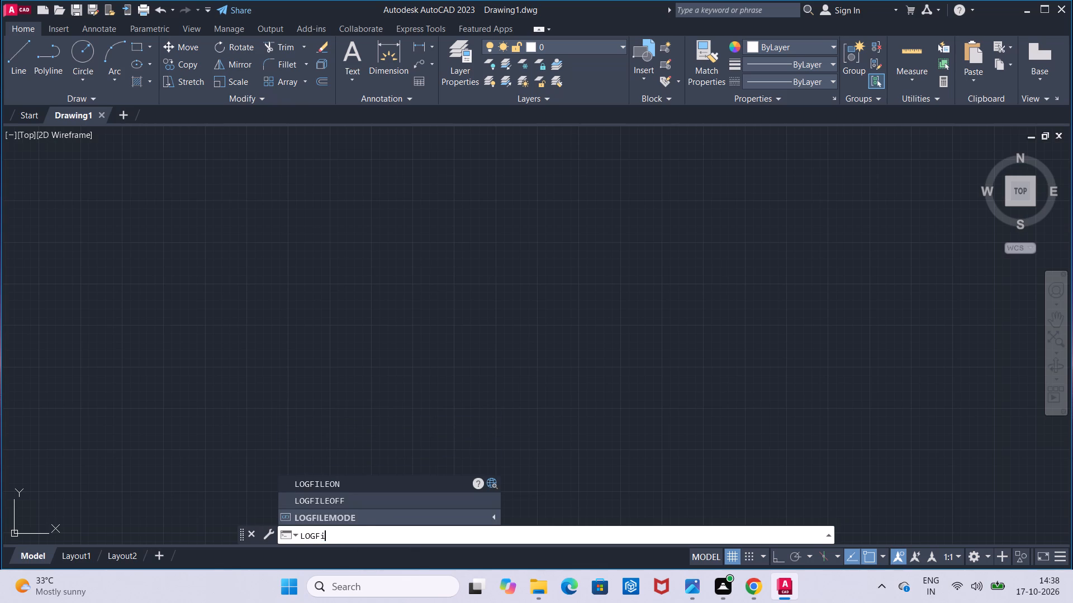
{"action": "left_click", "coordinate": [344, 486]}
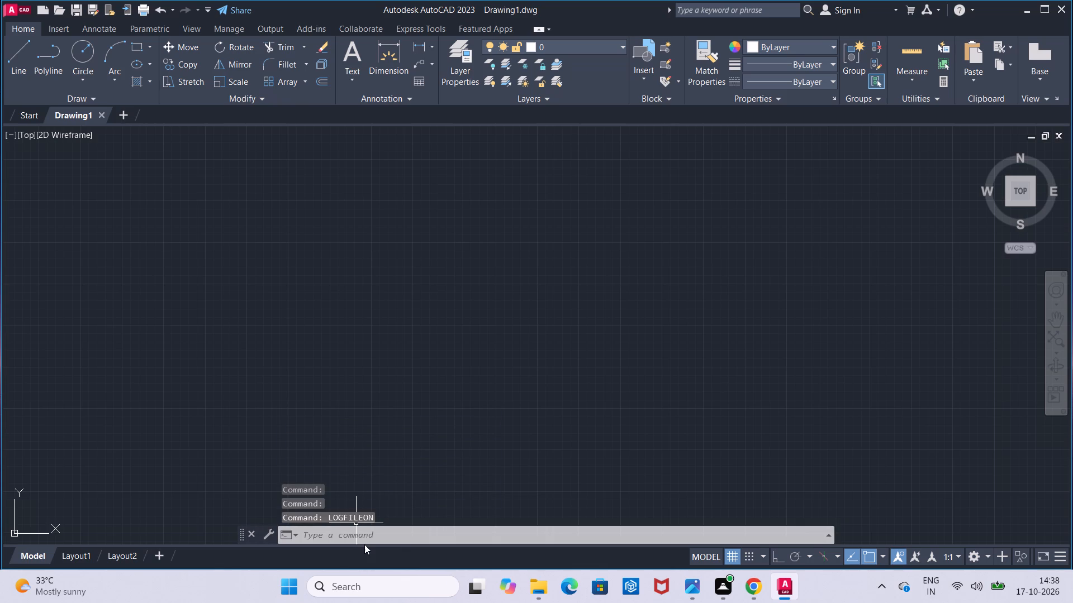
Set the drawing units' length precision to 0 decimal places.
{"action": "left_click", "coordinate": [371, 535]}
{"action": "type", "text": "unit"}
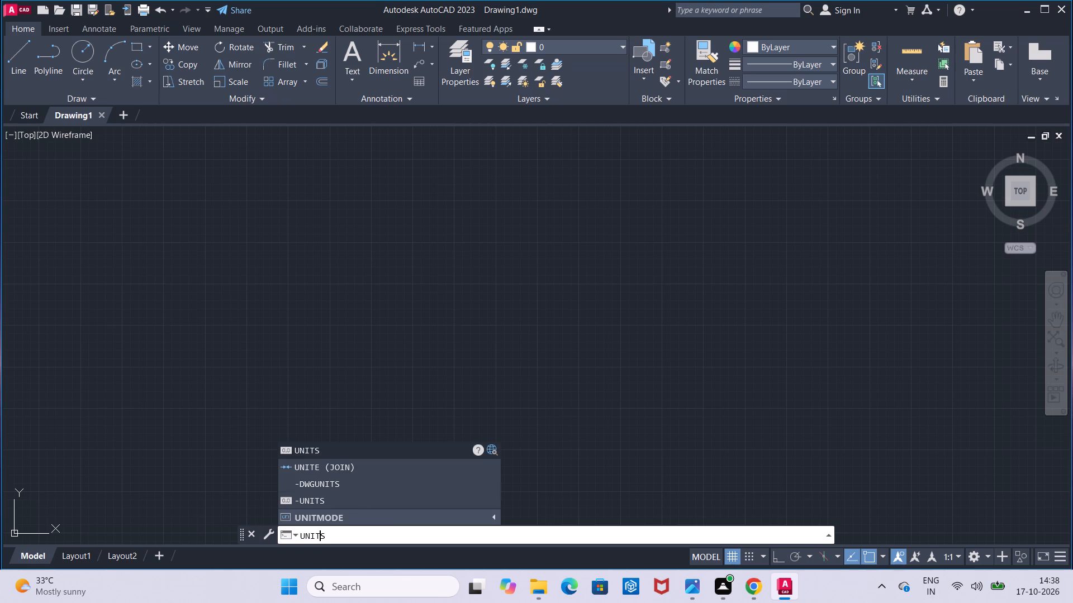
{"action": "left_click", "coordinate": [373, 448]}
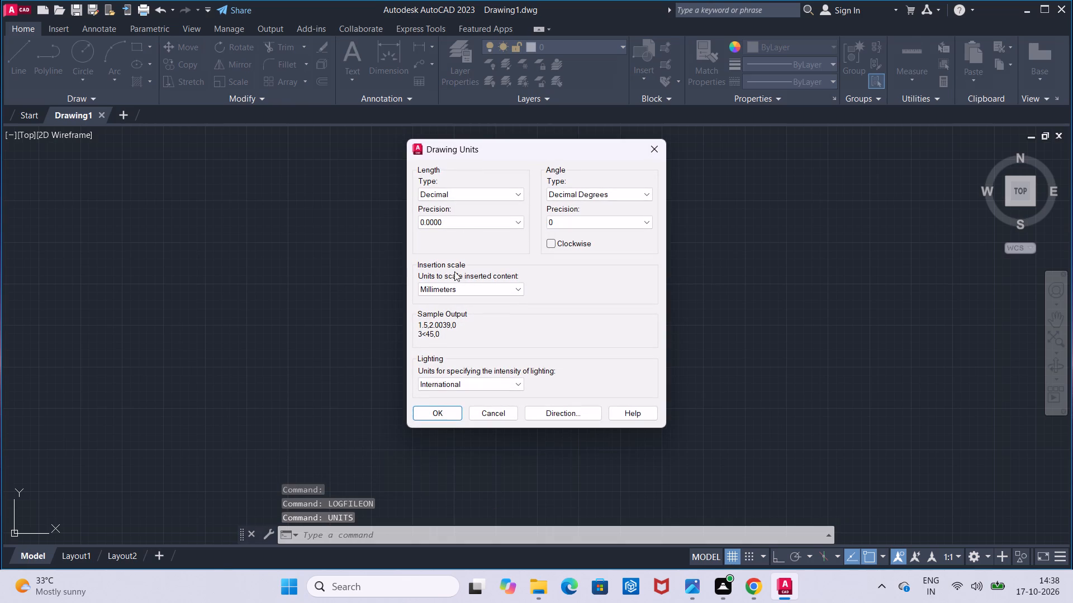
{"action": "left_click", "coordinate": [467, 219]}
{"action": "left_click", "coordinate": [467, 230]}
{"action": "left_click", "coordinate": [447, 405]}
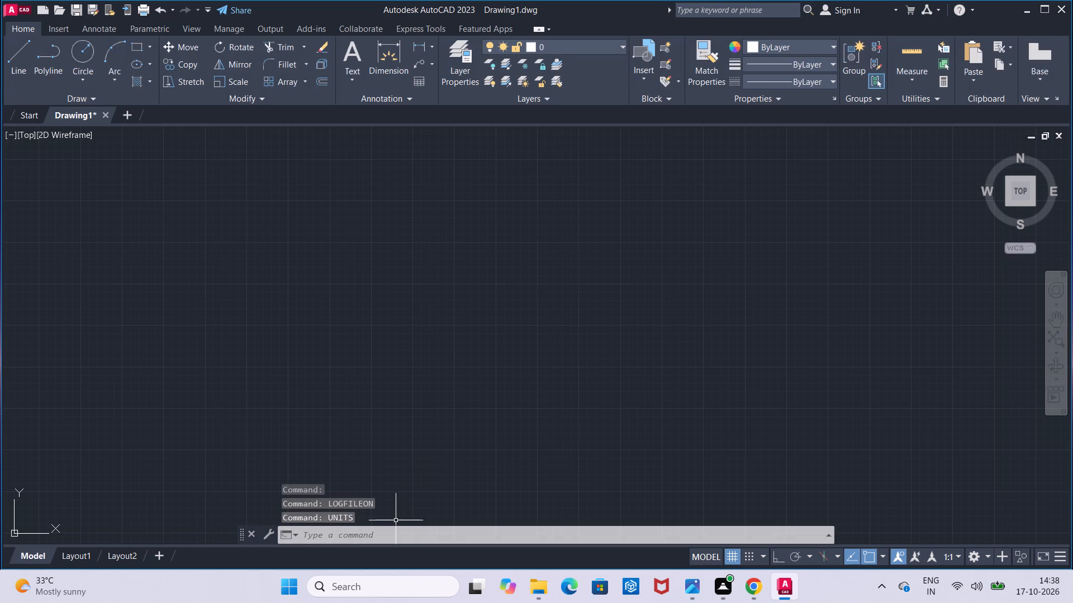
Modify the ISO-25 dimension style so that linear dimensions use precision 0.
{"action": "left_click", "coordinate": [388, 536]}
{"action": "key", "text": "d"}
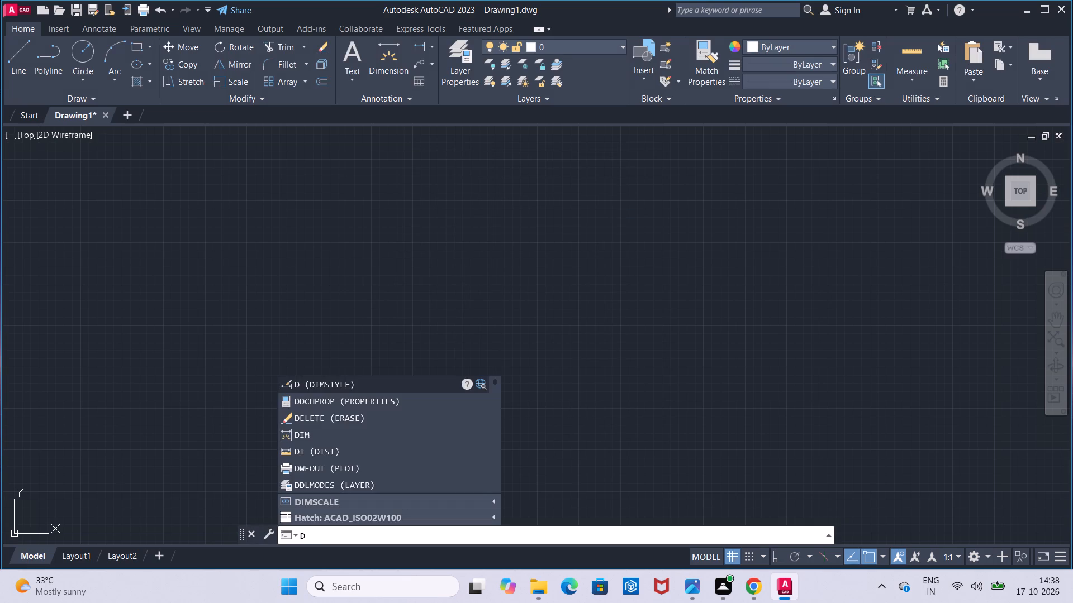
{"action": "key", "text": "Return"}
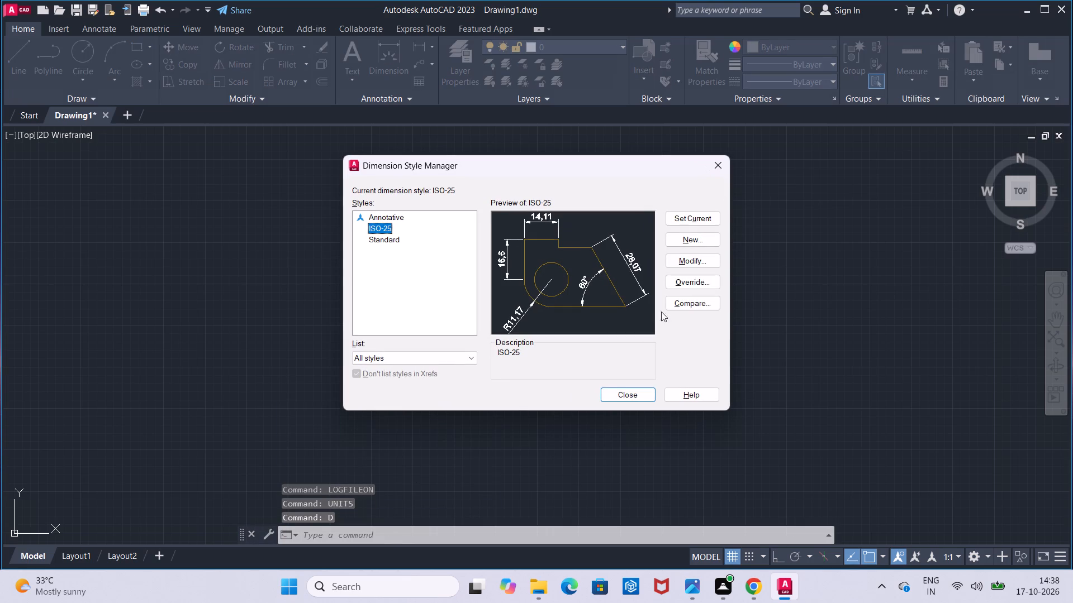
{"action": "left_click", "coordinate": [675, 265]}
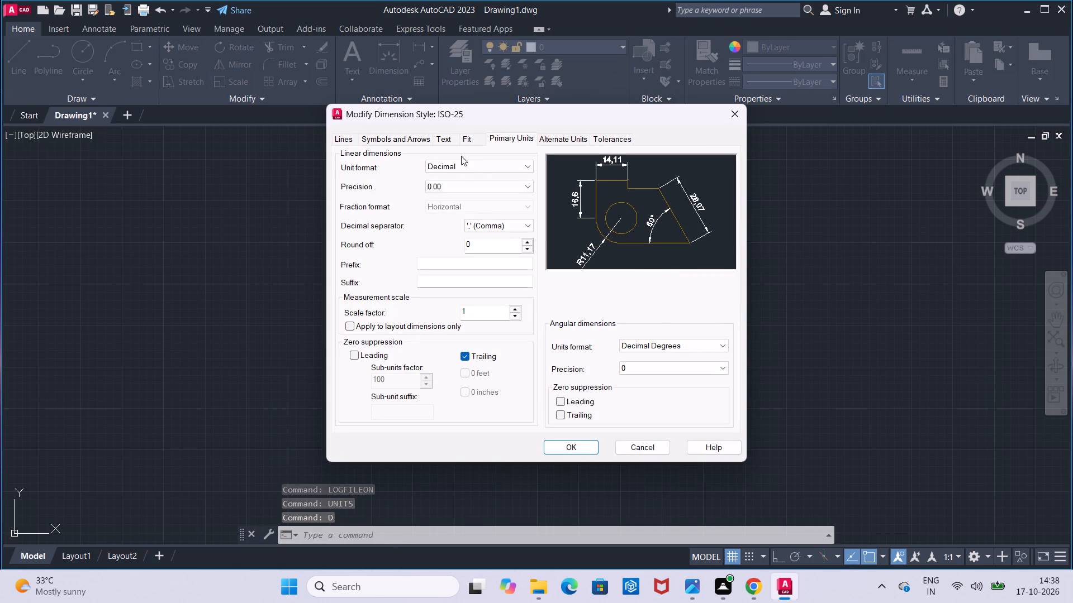
{"action": "left_click", "coordinate": [454, 183]}
{"action": "left_click", "coordinate": [450, 194]}
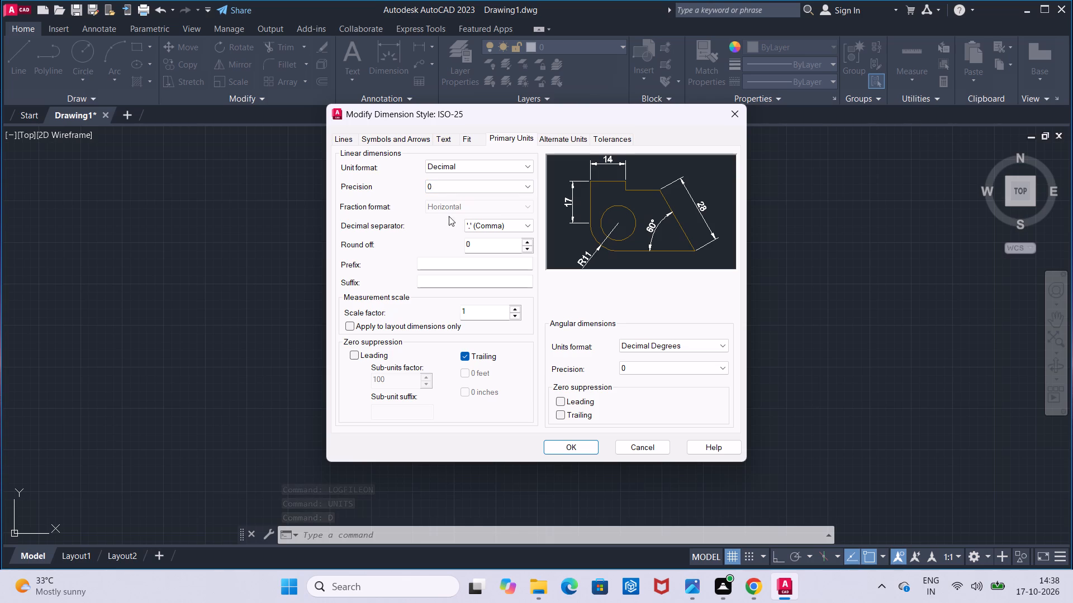
Set the ISO-25 dimension text height to 6 with ISO standard text alignment, and accept the style changes.
{"action": "left_click", "coordinate": [449, 137]}
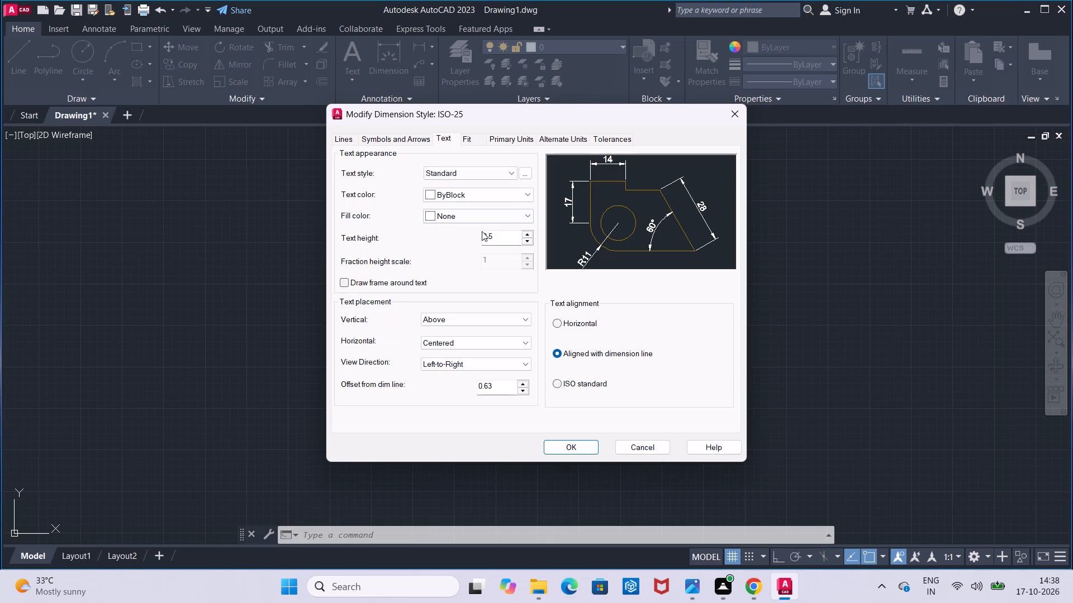
{"action": "left_click", "coordinate": [501, 236]}
{"action": "key", "text": "BackSpace"}
{"action": "key", "text": "BackSpace"}
{"action": "key", "text": "BackSpace"}
{"action": "key", "text": "BackSpace"}
{"action": "key", "text": "BackSpace"}
{"action": "key", "text": "BackSpace"}
{"action": "key", "text": "BackSpace"}
{"action": "key", "text": "BackSpace"}
{"action": "key", "text": "BackSpace"}
{"action": "key", "text": "BackSpace"}
{"action": "key", "text": "6"}
{"action": "left_click", "coordinate": [551, 384]}
{"action": "left_click", "coordinate": [559, 382]}
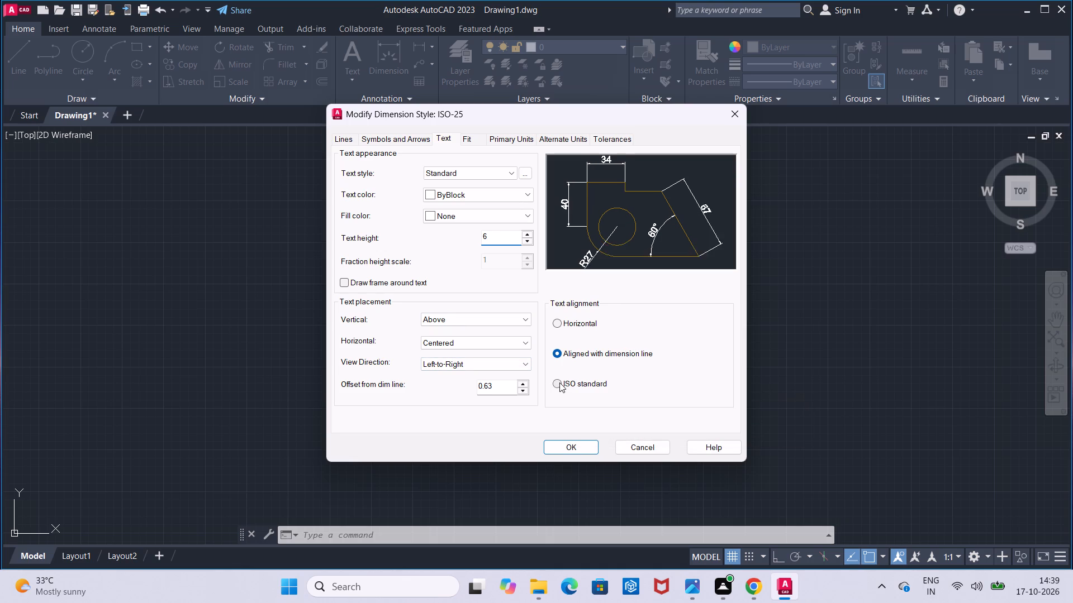
{"action": "left_click", "coordinate": [463, 137]}
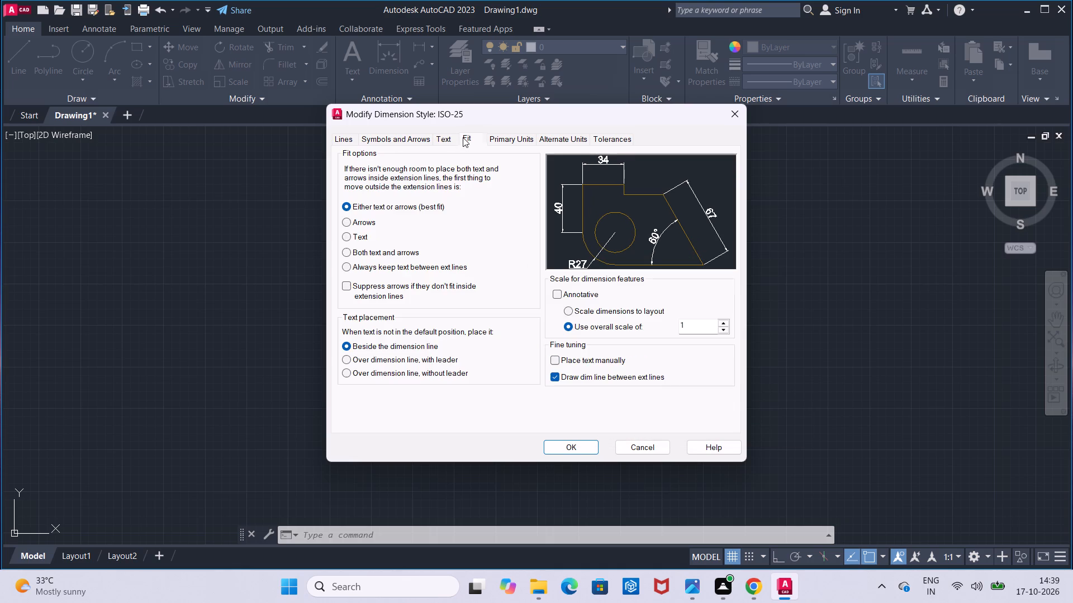
{"action": "left_click", "coordinate": [499, 140]}
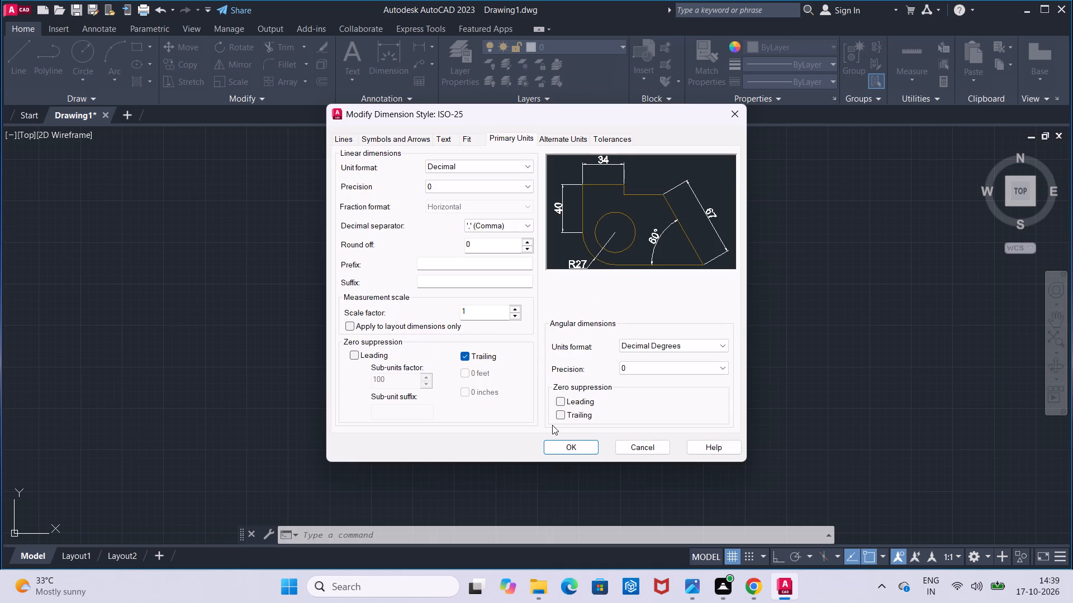
{"action": "left_click", "coordinate": [557, 448]}
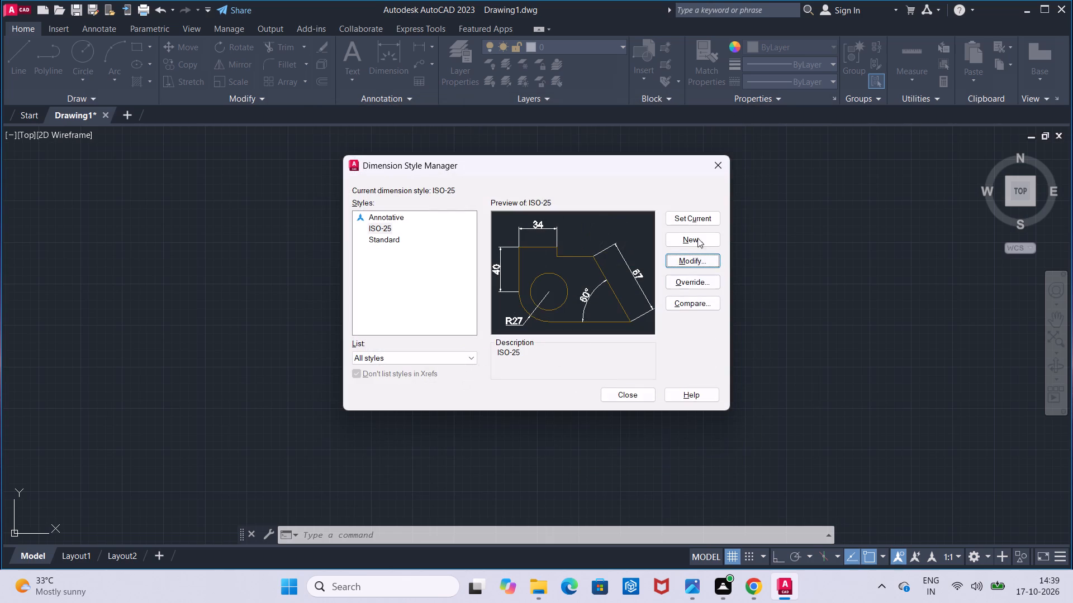
Make ISO-25 the current dimension style and finish with the style manager.
{"action": "left_click", "coordinate": [700, 221]}
{"action": "left_click", "coordinate": [623, 398]}
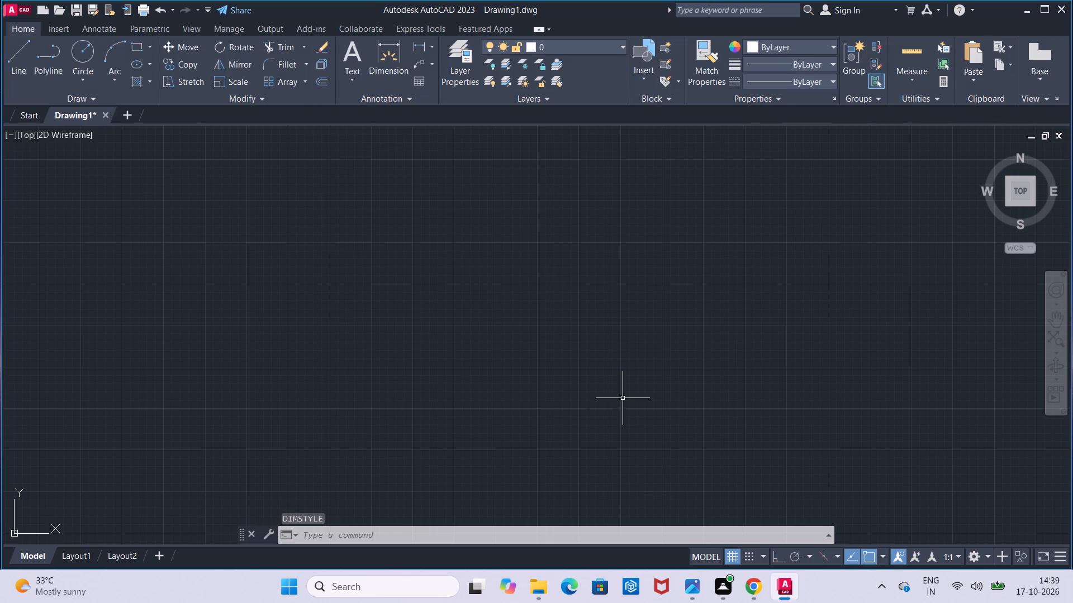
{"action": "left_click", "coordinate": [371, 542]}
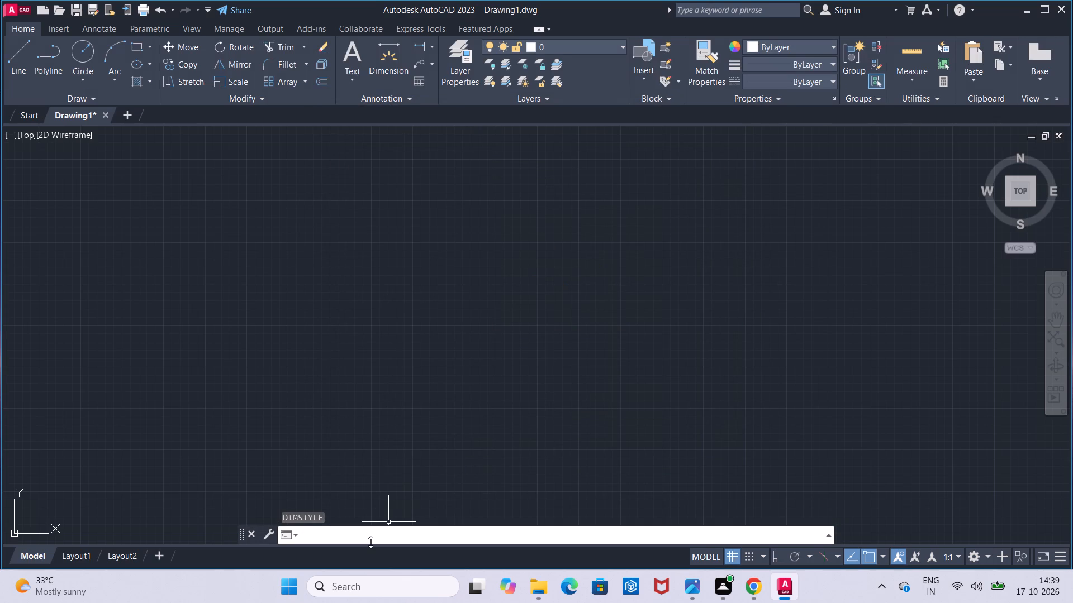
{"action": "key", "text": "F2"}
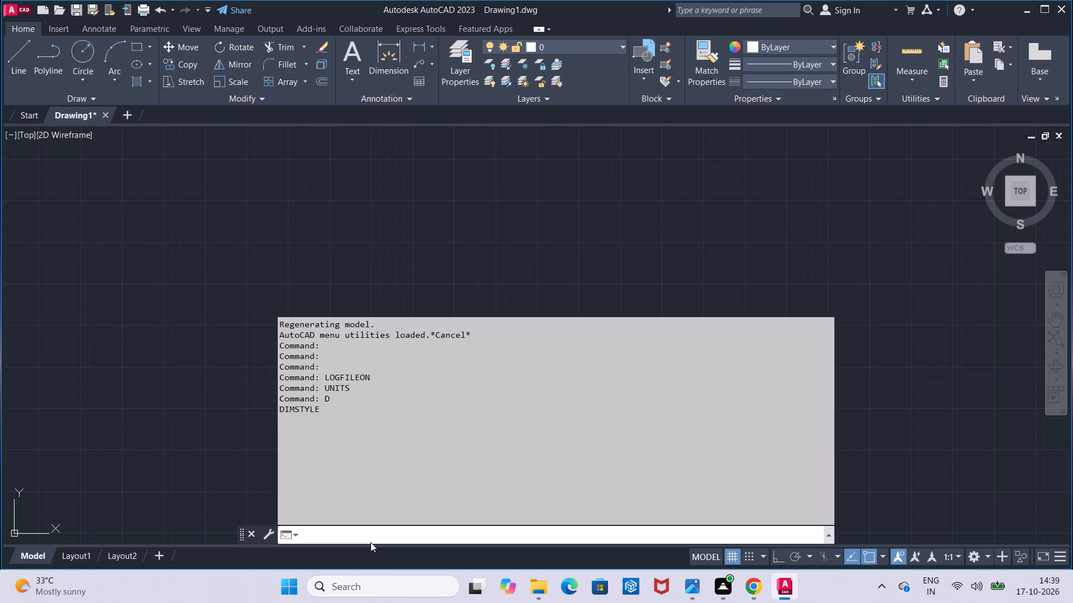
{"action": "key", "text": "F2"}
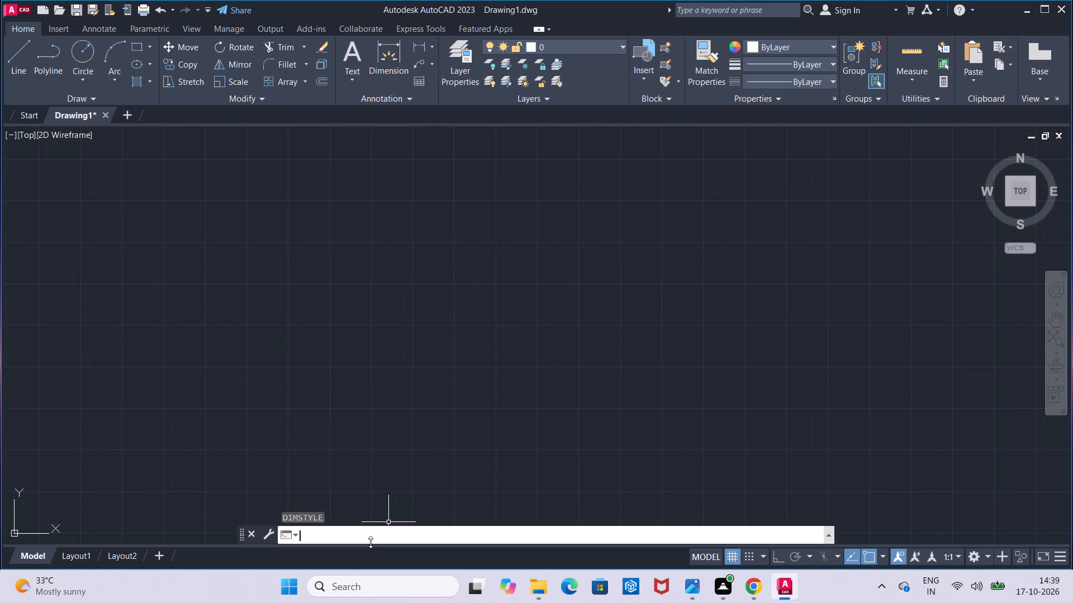
Set the model space limits with lower-left corner 0,0 and upper-right corner 100,100.
{"action": "left_click", "coordinate": [376, 535]}
{"action": "type", "text": "li"}
{"action": "type", "text": "mi"}
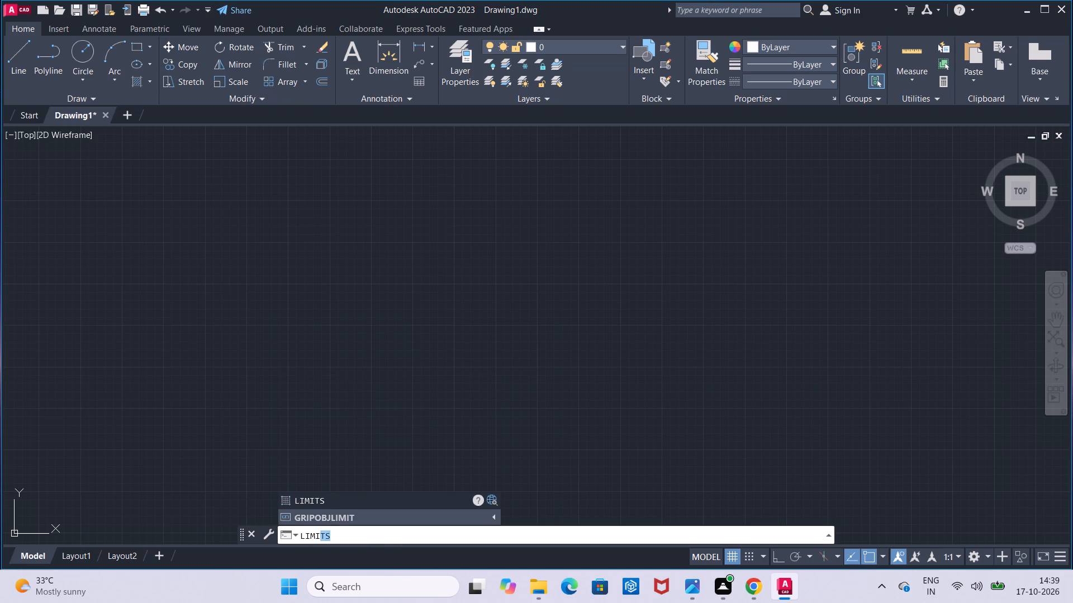
{"action": "left_click", "coordinate": [364, 495]}
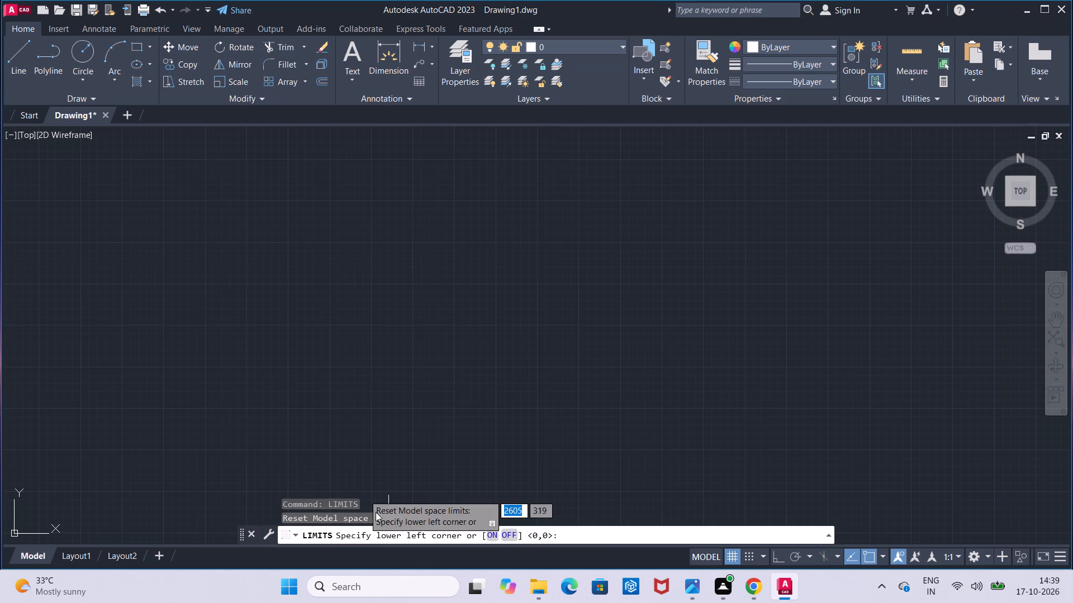
{"action": "left_click", "coordinate": [586, 531]}
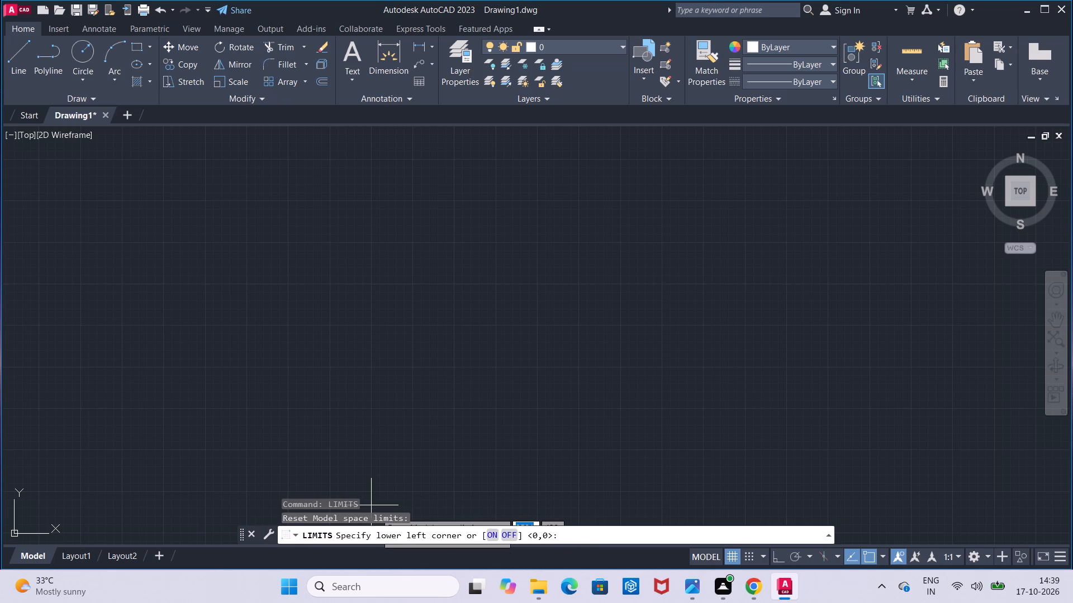
{"action": "type", "text": "0,0"}
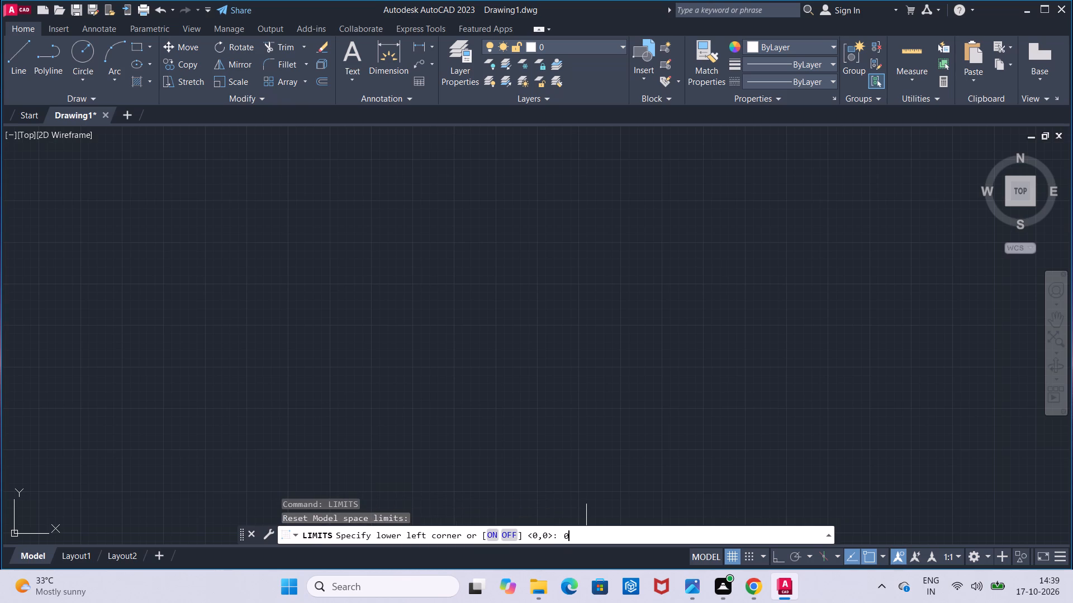
{"action": "key", "text": "comma"}
{"action": "key", "text": "0"}
{"action": "key", "text": "Return"}
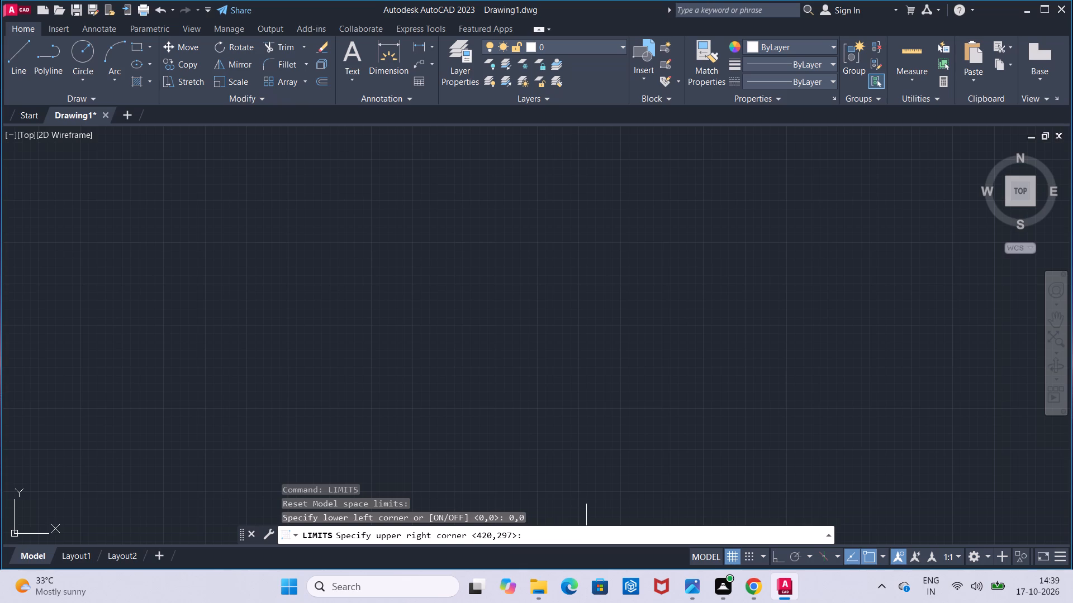
{"action": "type", "text": "100,100"}
{"action": "key", "text": "Return"}
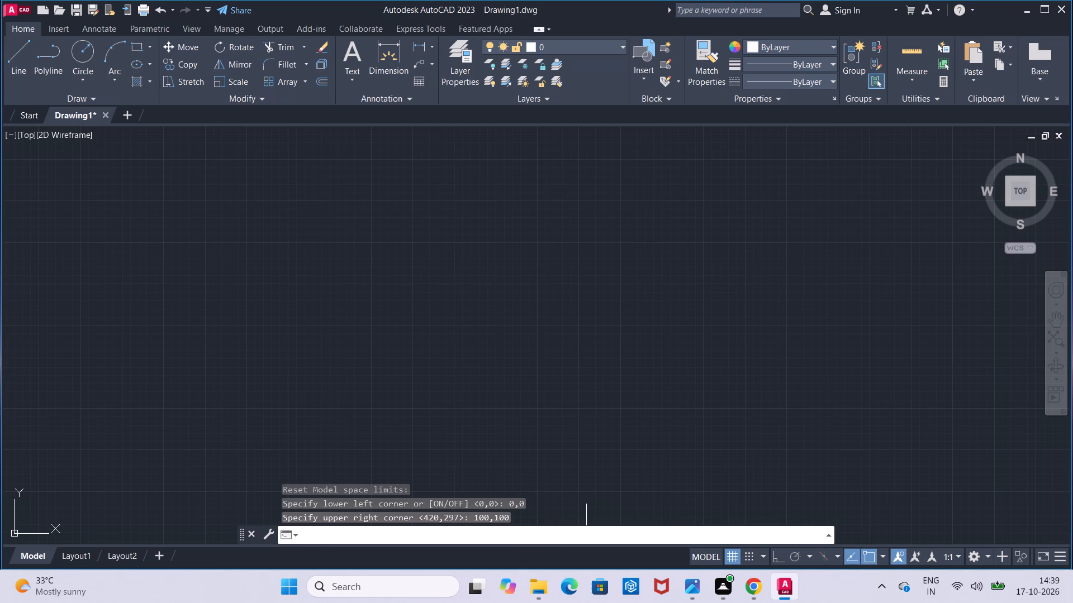
{"action": "key", "text": "z"}
{"action": "key", "text": "Return"}
{"action": "key", "text": "a"}
{"action": "key", "text": "Return"}
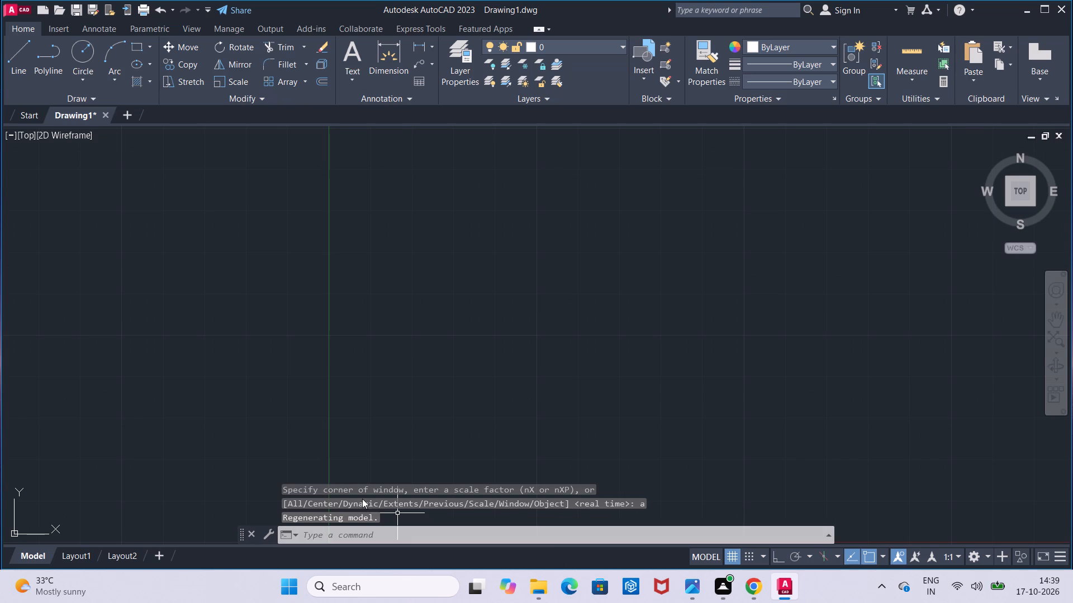
Turn on Ortho mode.
{"action": "left_click", "coordinate": [783, 562]}
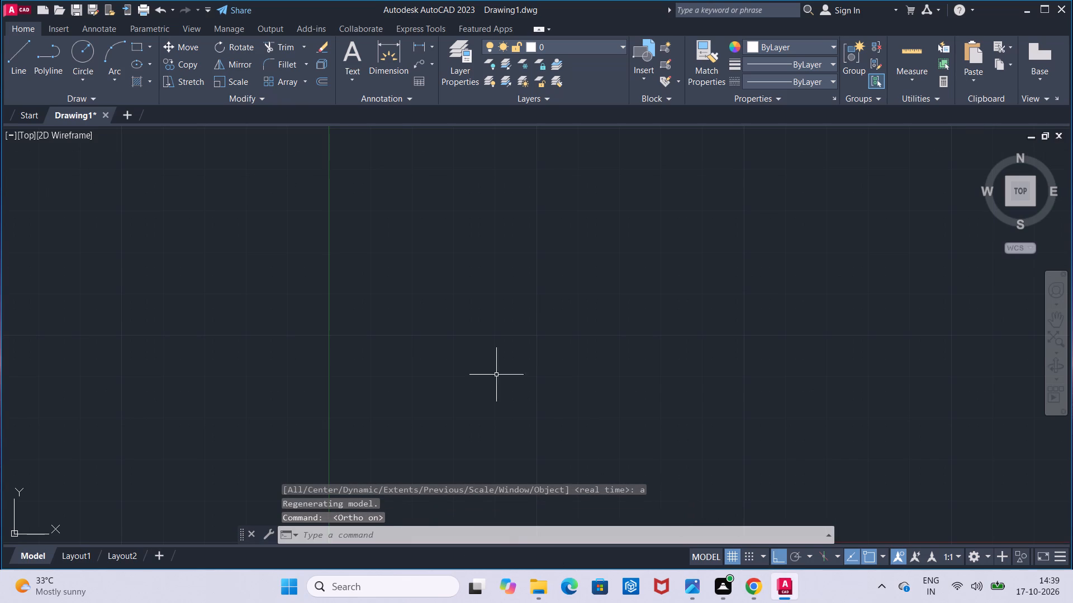
Draw a circle of radius 30 near the middle of the drawing area.
{"action": "left_click", "coordinate": [85, 47]}
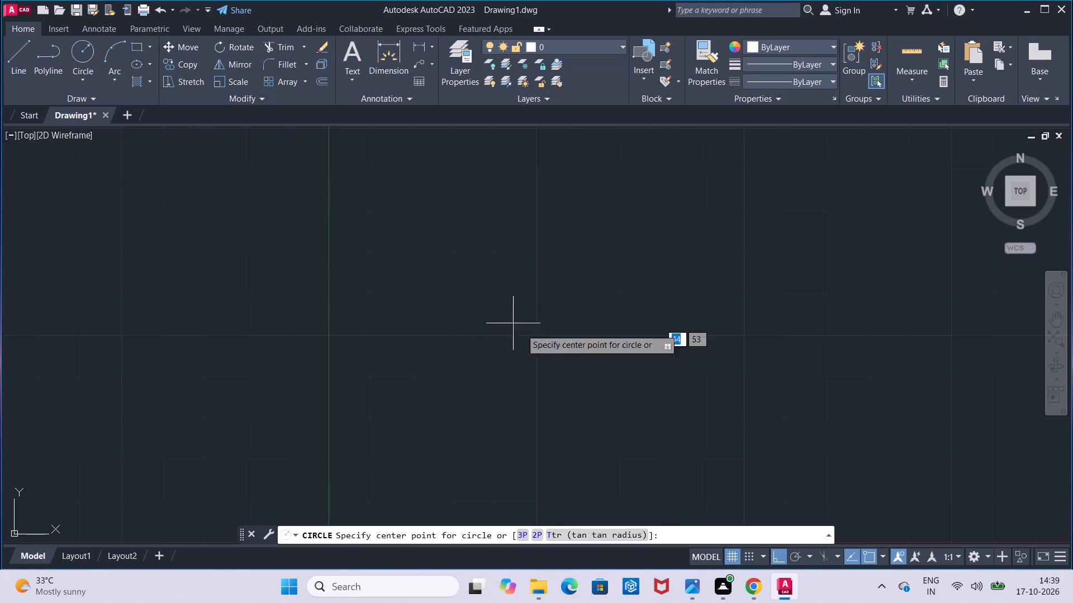
{"action": "left_click", "coordinate": [553, 355]}
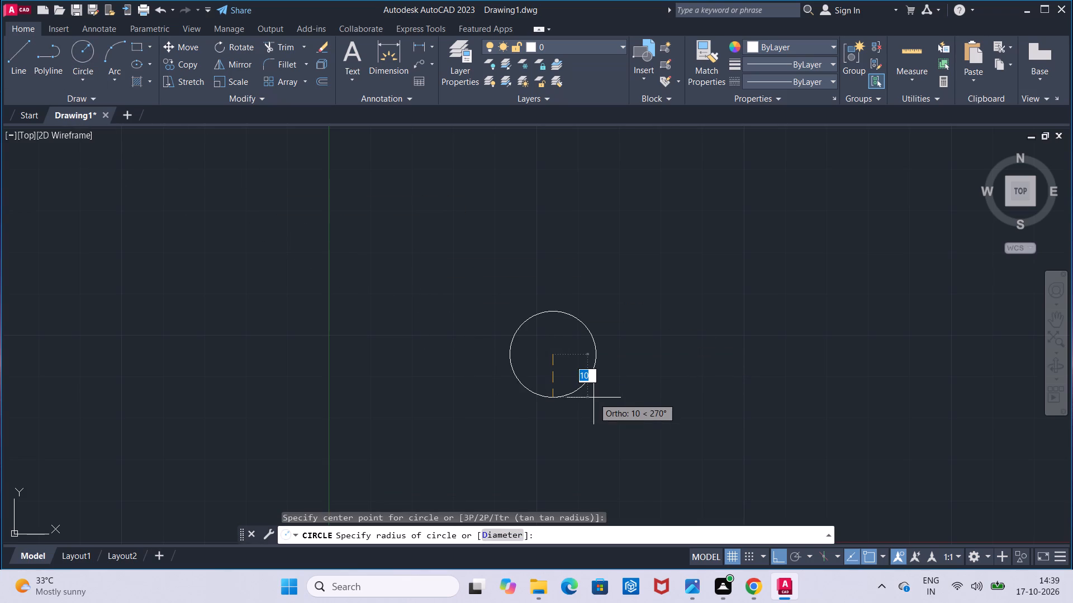
{"action": "type", "text": "30"}
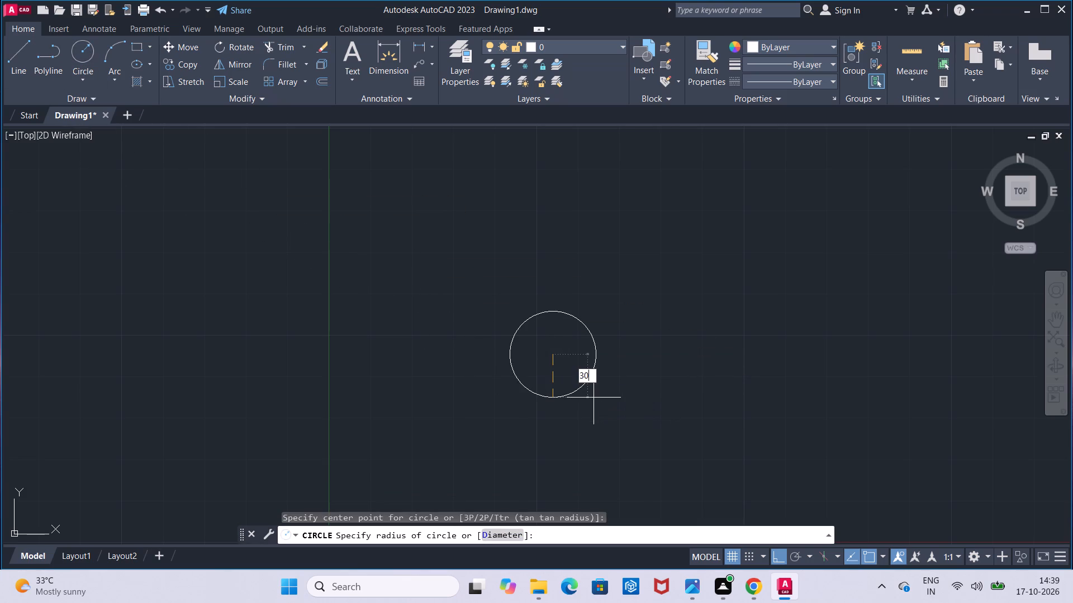
{"action": "key", "text": "Return"}
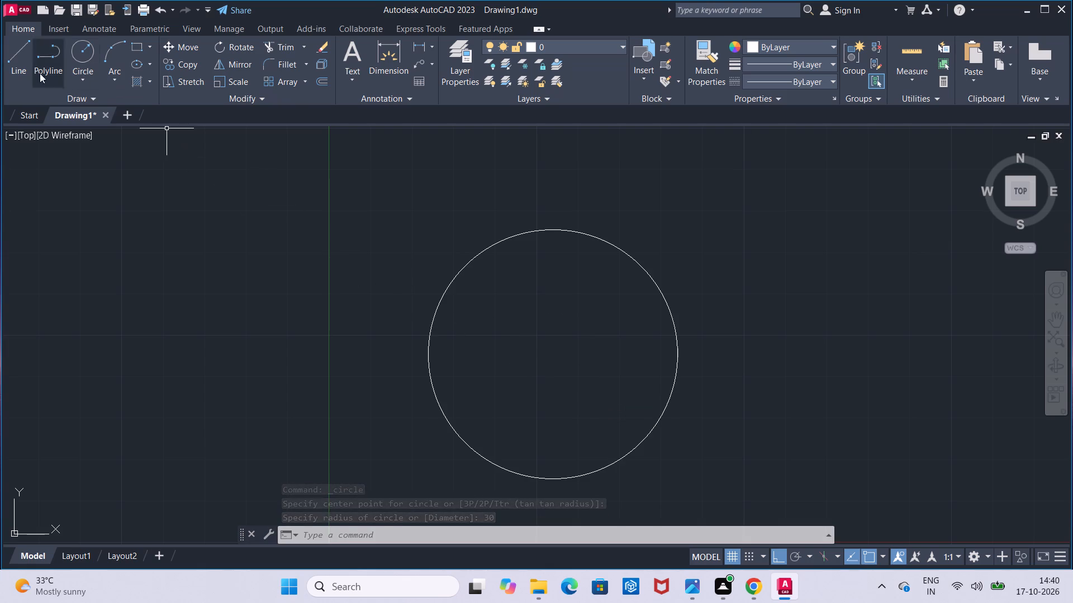
Draw a horizontal line 57 long to the right from the circle's top quadrant.
{"action": "left_click", "coordinate": [15, 68]}
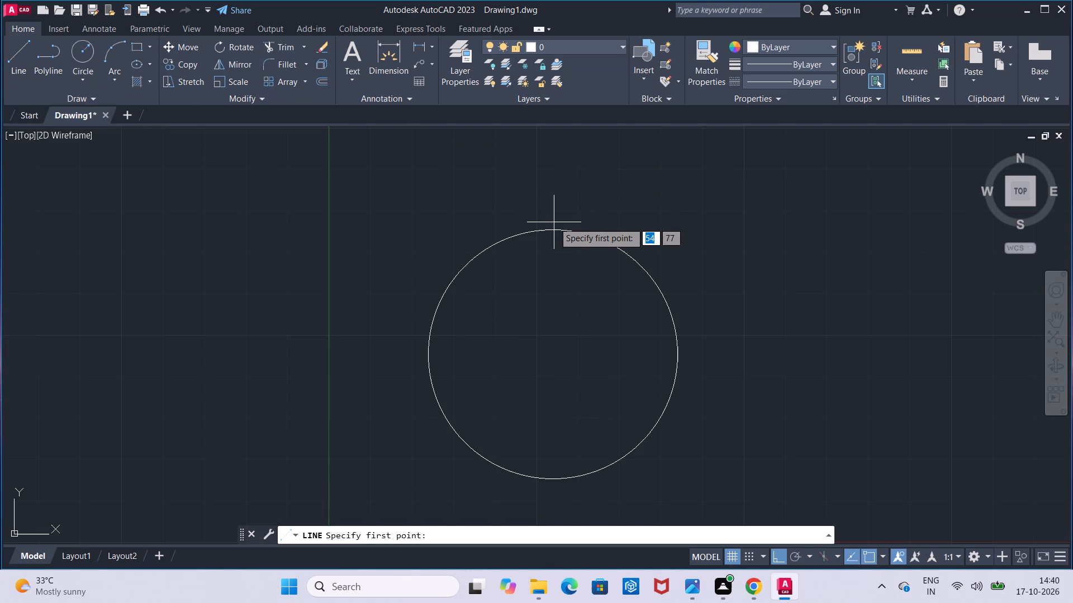
{"action": "left_click", "coordinate": [554, 230]}
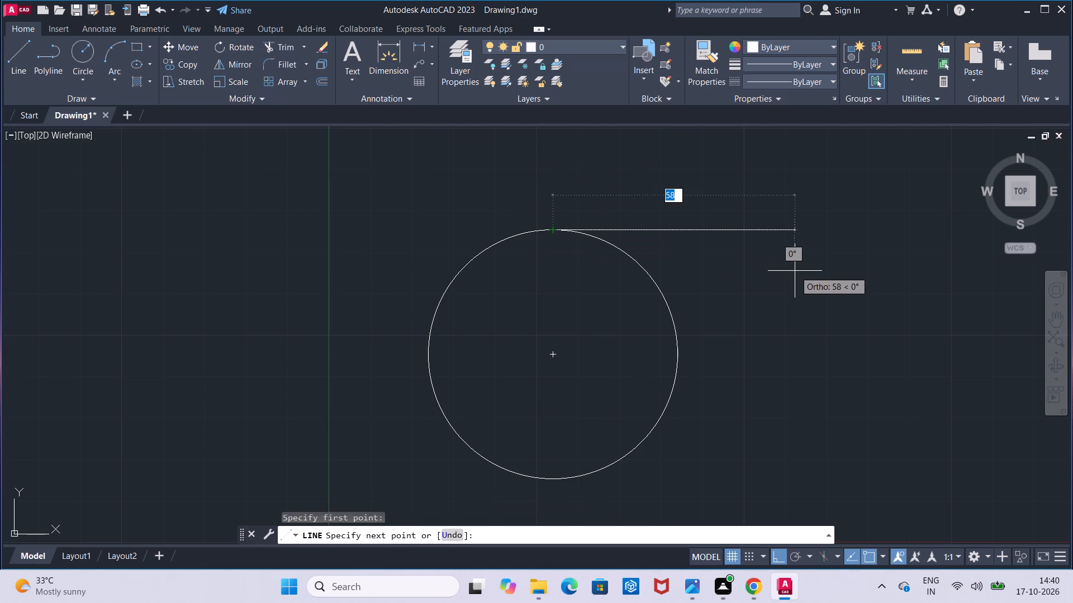
{"action": "type", "text": "57"}
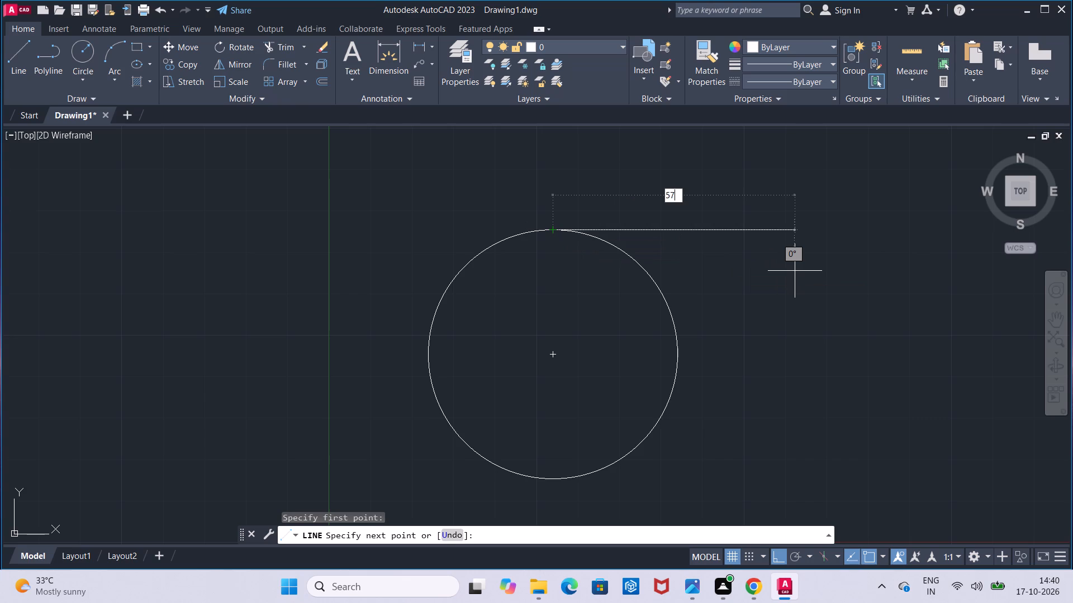
{"action": "key", "text": "Return"}
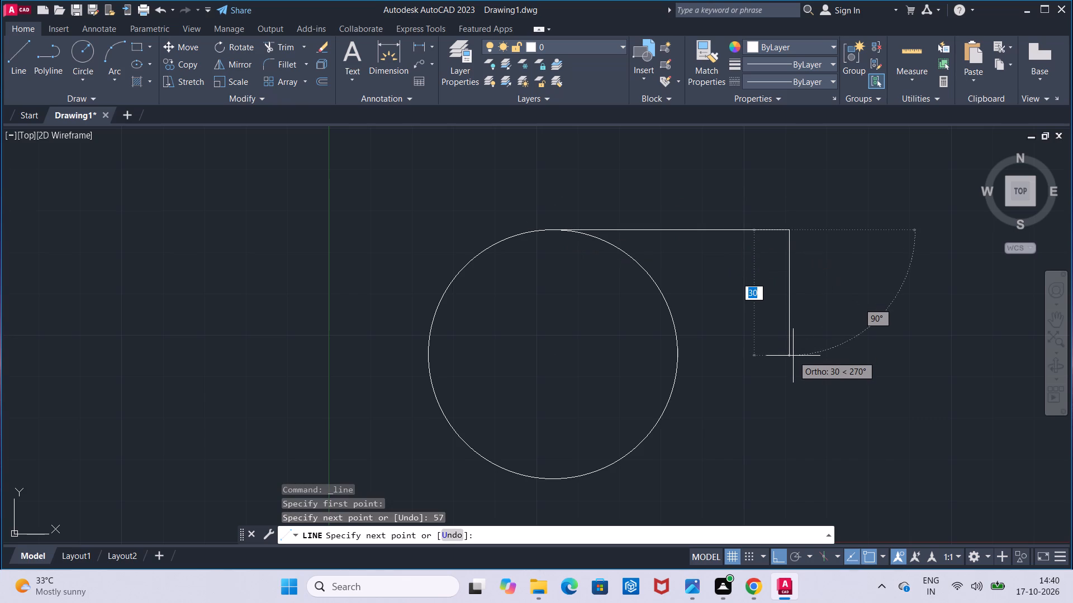
{"action": "key", "text": "Escape"}
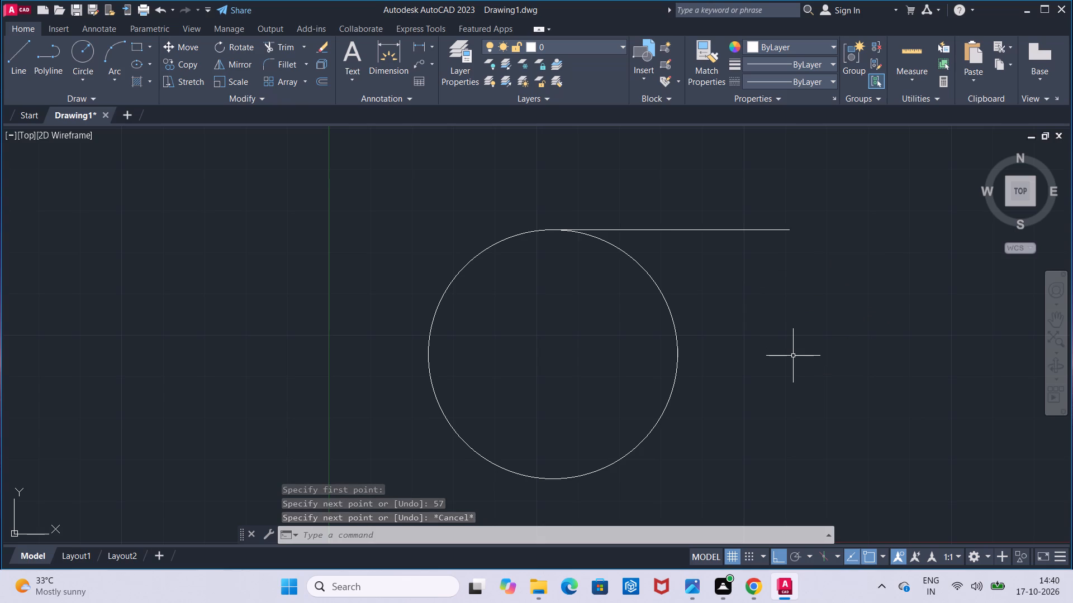
Draw a 60 long vertical line down from the top line's right end and continue it horizontally to the circle's bottom quadrant.
{"action": "left_click", "coordinate": [23, 56]}
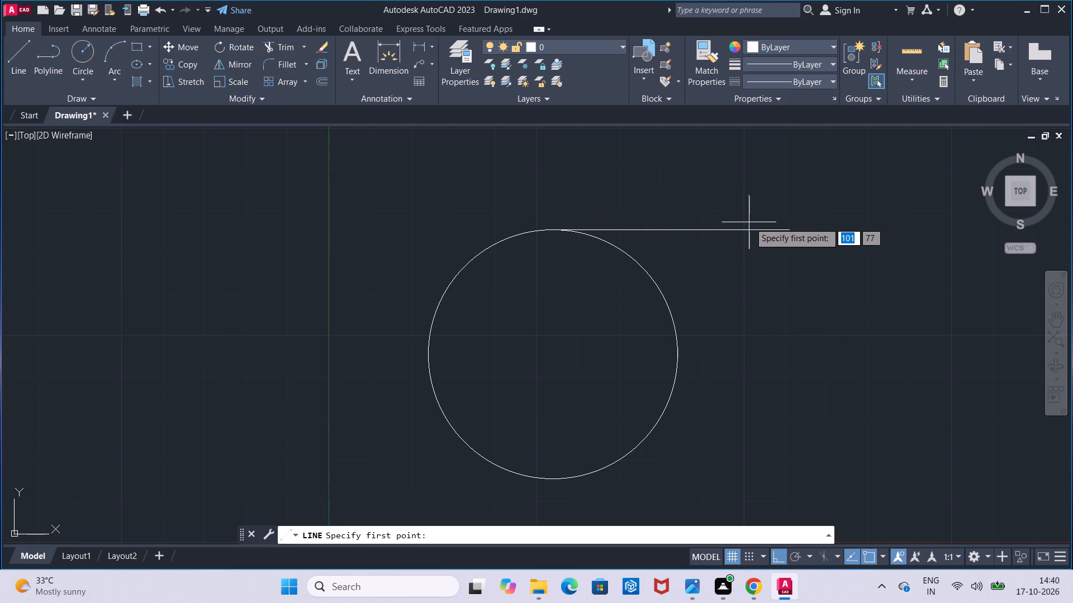
{"action": "left_click", "coordinate": [792, 226]}
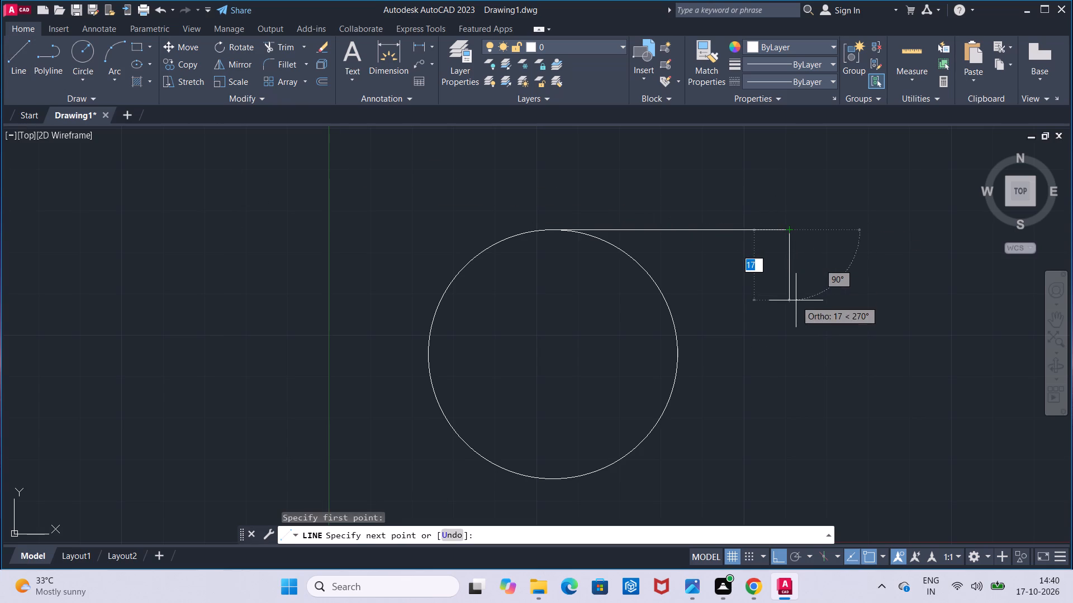
{"action": "type", "text": "60"}
{"action": "key", "text": "Return"}
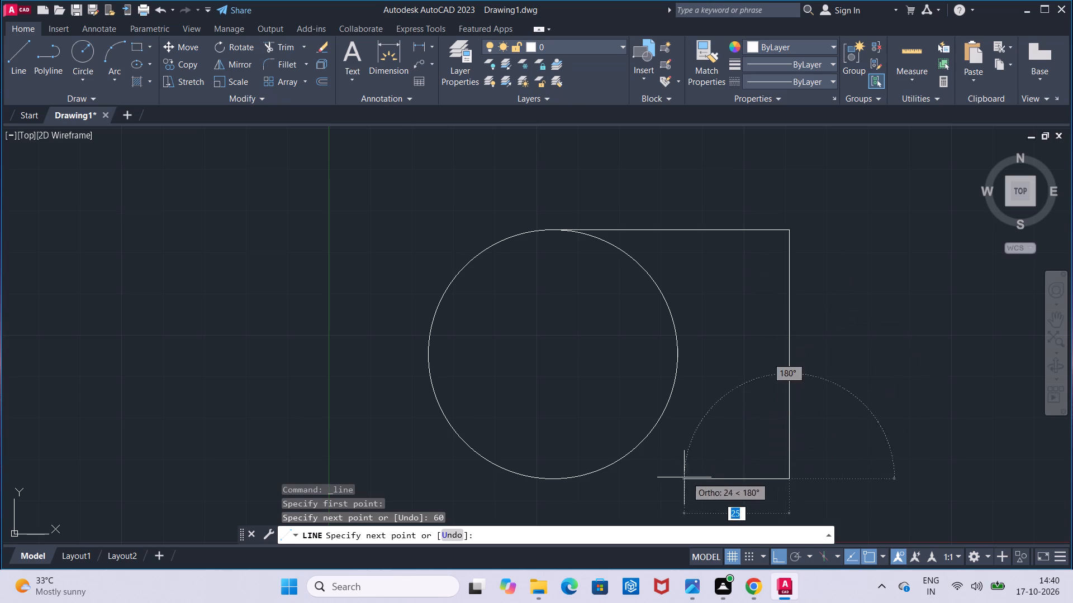
{"action": "left_click", "coordinate": [548, 475]}
{"action": "key", "text": "Escape"}
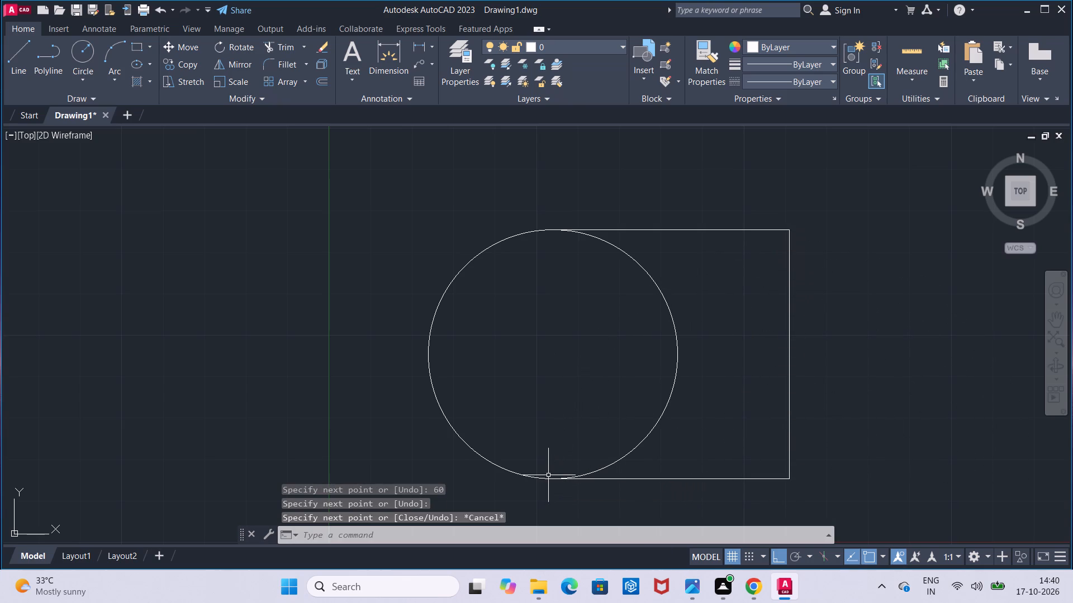
Trim away the right half of the circle between the two horizontal lines to leave a rounded-end outline.
{"action": "left_click", "coordinate": [288, 47]}
{"action": "left_click", "coordinate": [644, 273]}
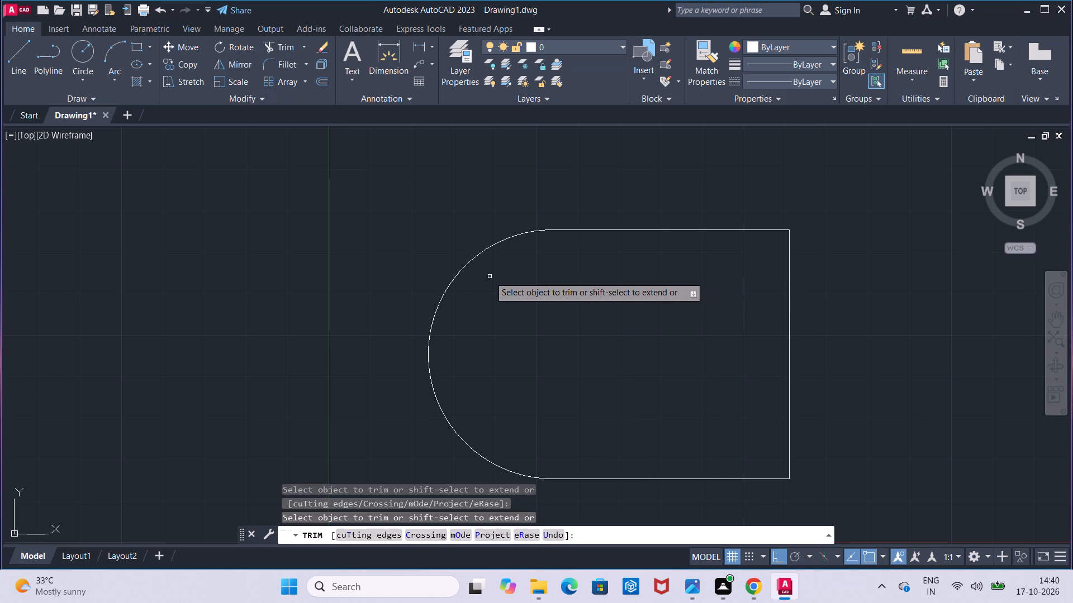
{"action": "key", "text": "Escape"}
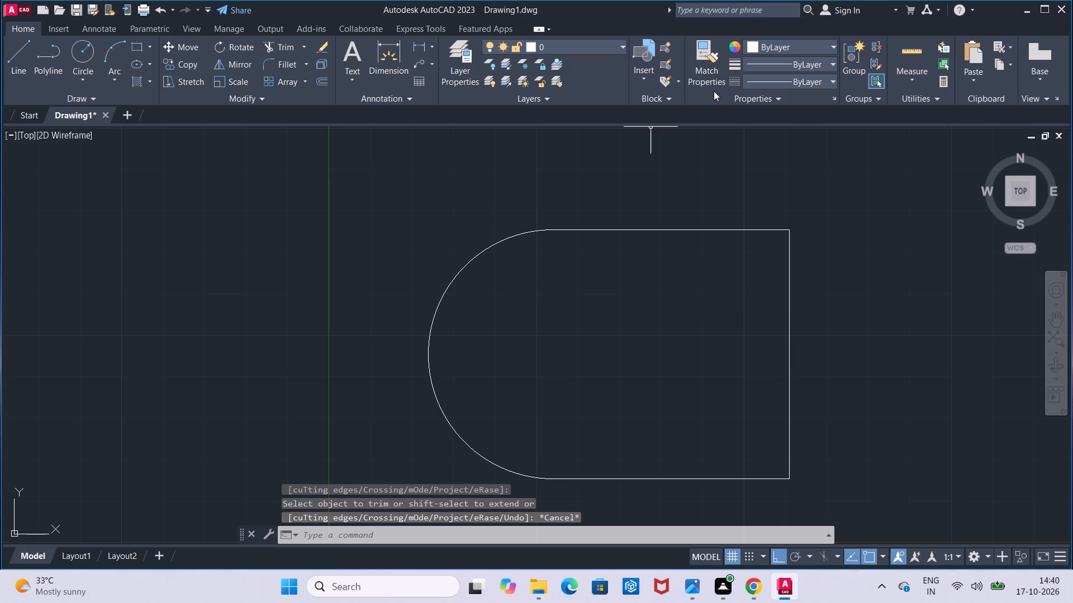
Load the CENTER linetype from acadiso.lin into the drawing and accept the linetype manager.
{"action": "left_click", "coordinate": [749, 84]}
{"action": "left_click", "coordinate": [765, 144]}
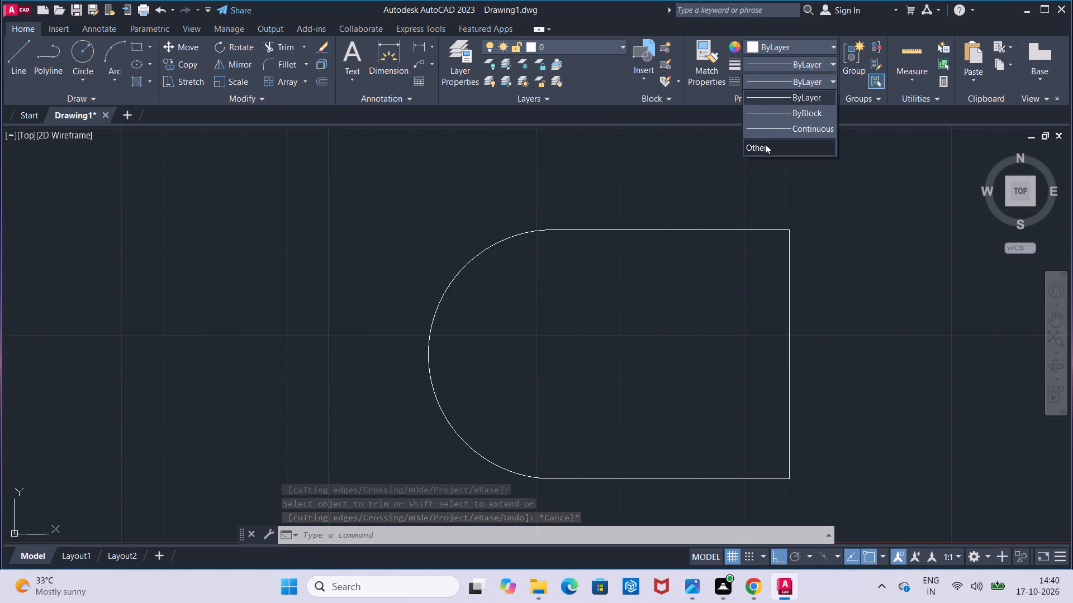
{"action": "left_click", "coordinate": [656, 181]}
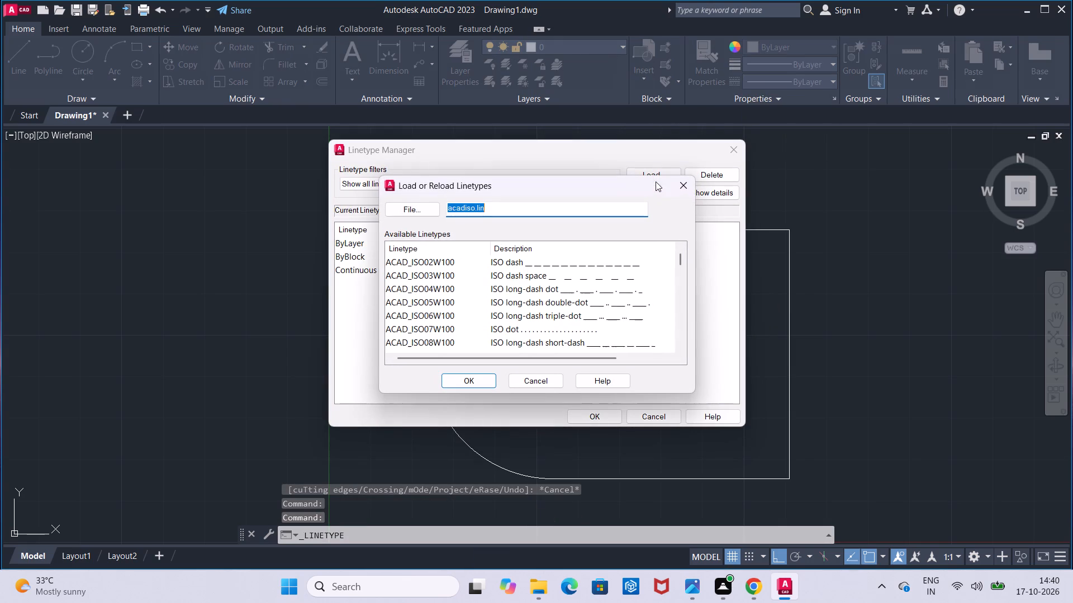
{"action": "scroll", "coordinate": [577, 288], "scroll_direction": "down", "scroll_amount": 4}
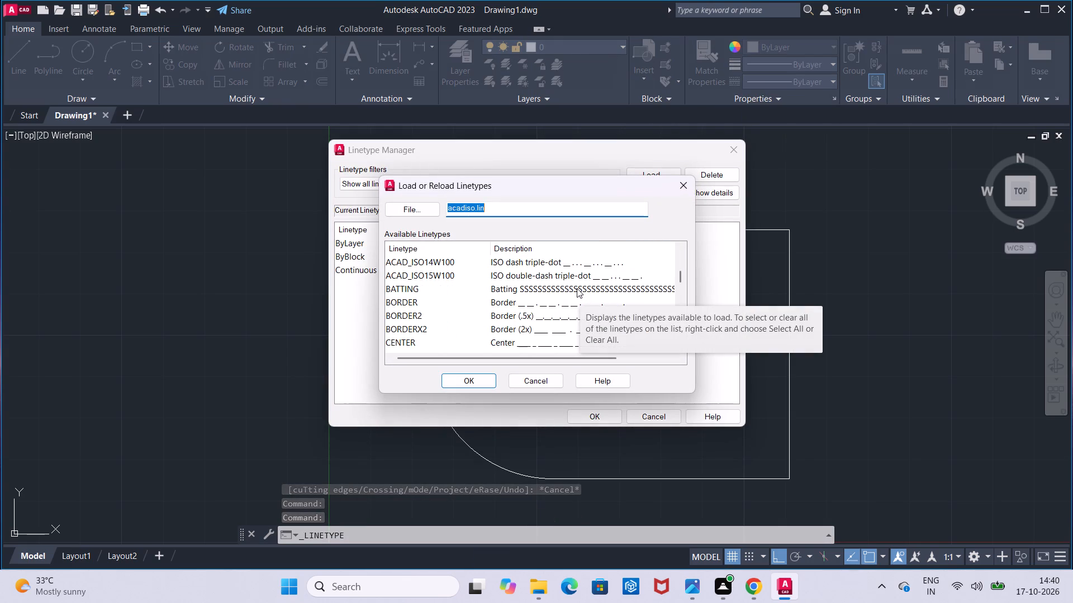
{"action": "left_click", "coordinate": [491, 341]}
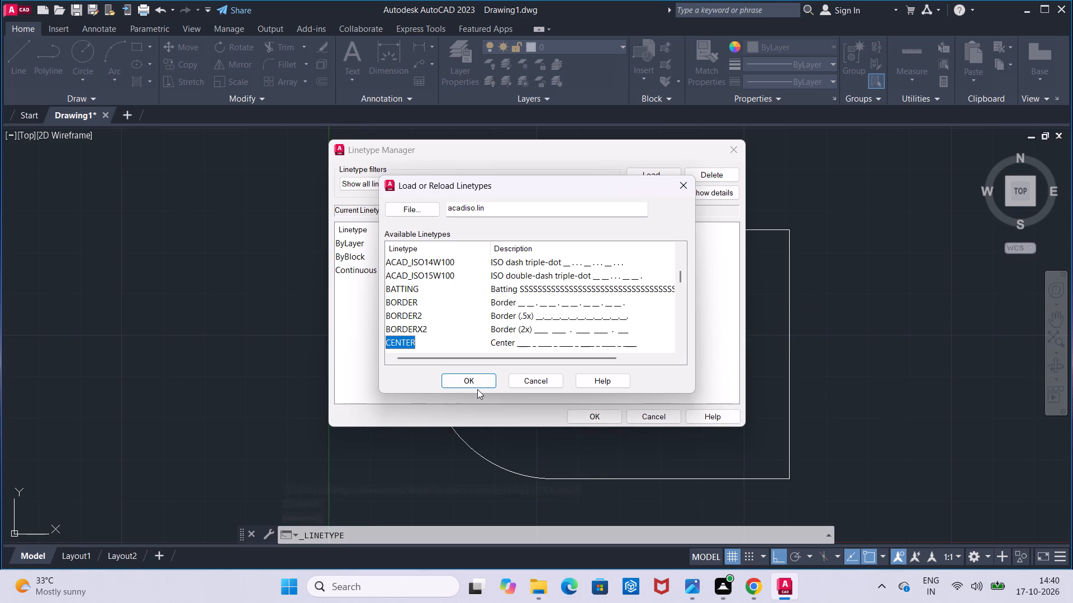
{"action": "left_click", "coordinate": [479, 383]}
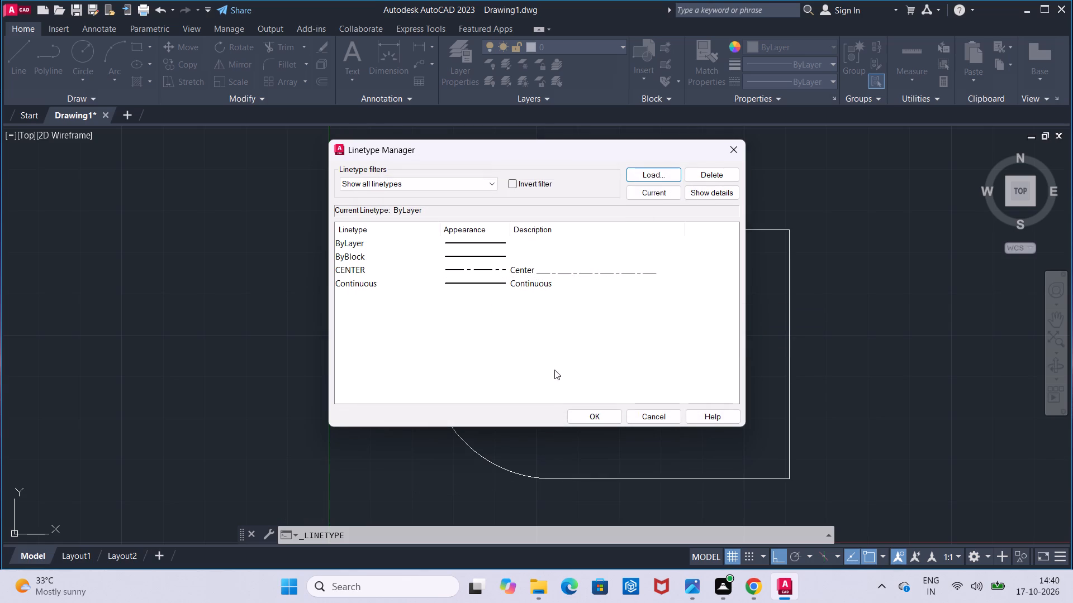
{"action": "left_click", "coordinate": [582, 410]}
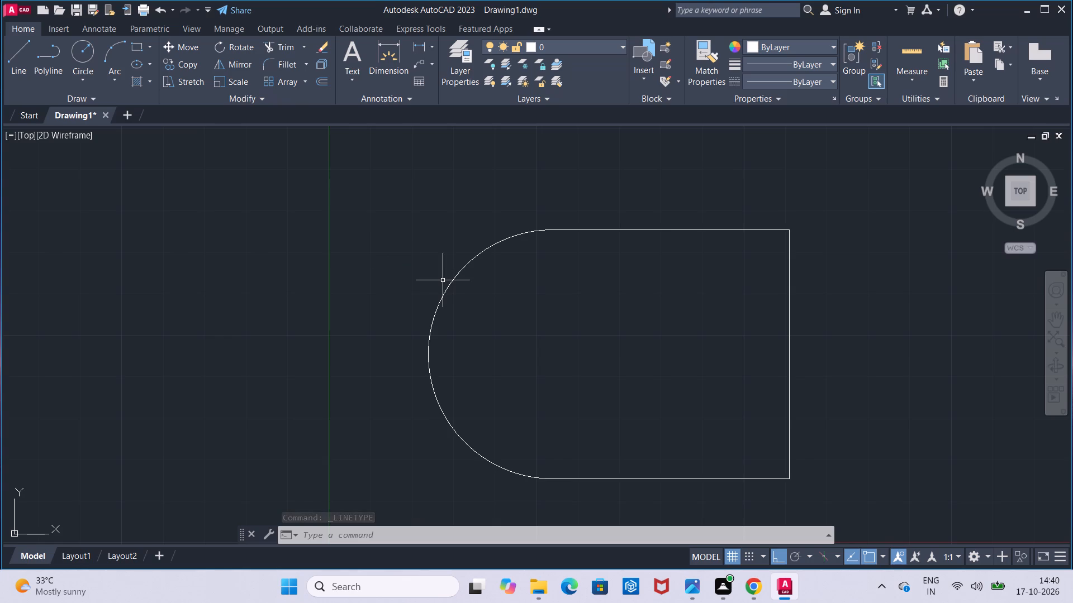
Draw a circle of radius 19 concentric with the outline's left arc.
{"action": "left_click", "coordinate": [74, 46]}
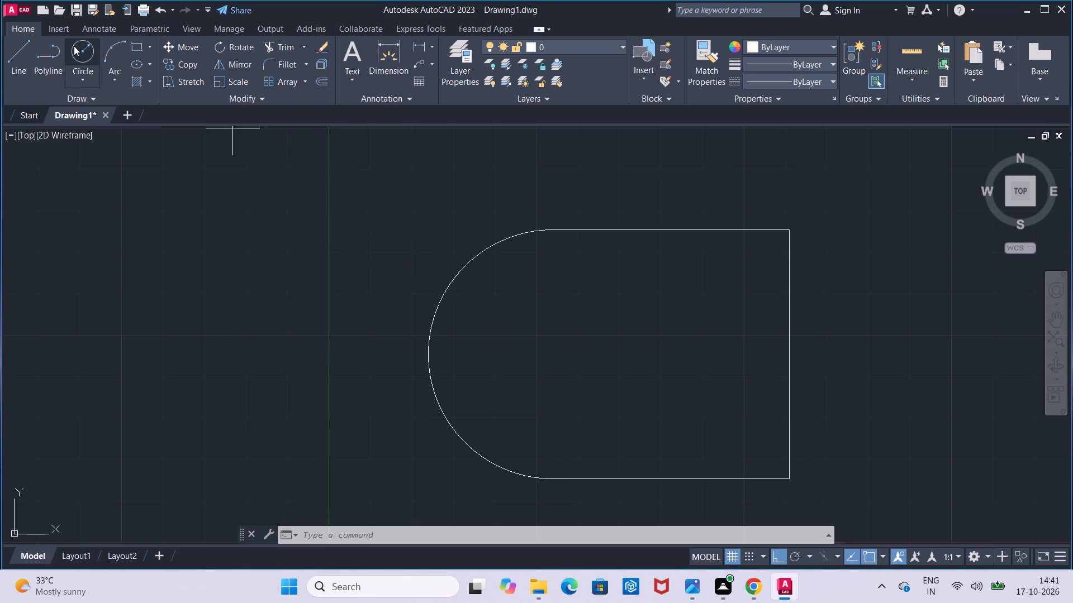
{"action": "left_click", "coordinate": [556, 351]}
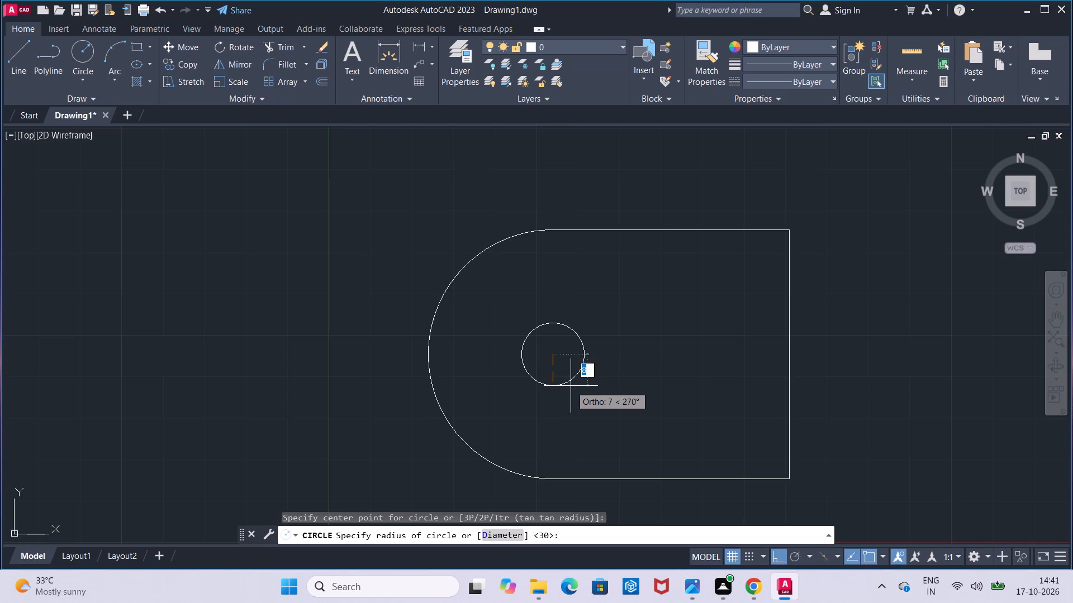
{"action": "key", "text": "1"}
{"action": "key", "text": "9"}
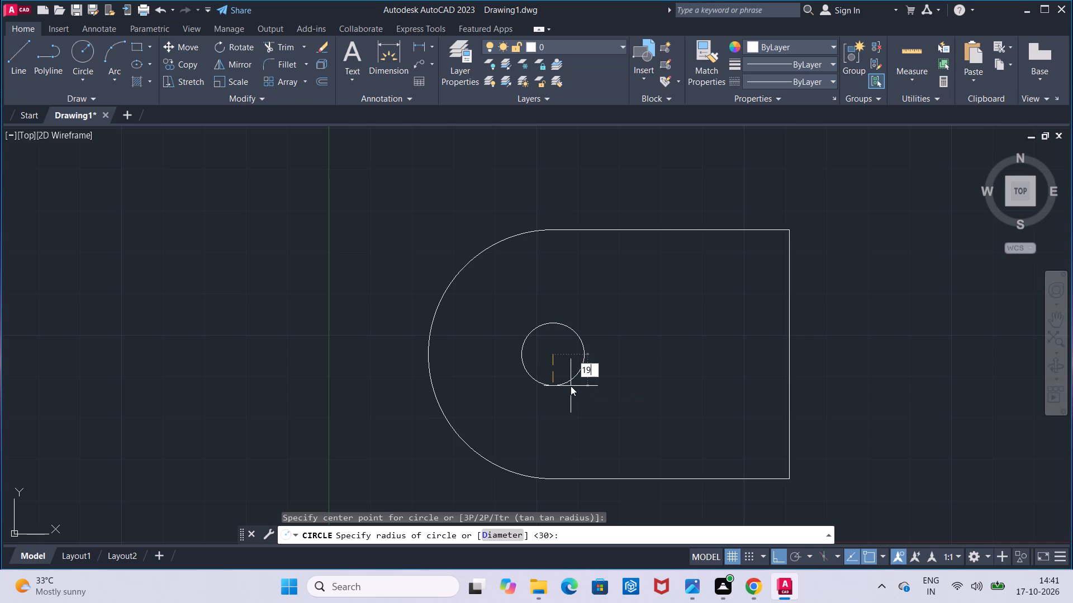
{"action": "key", "text": "Return"}
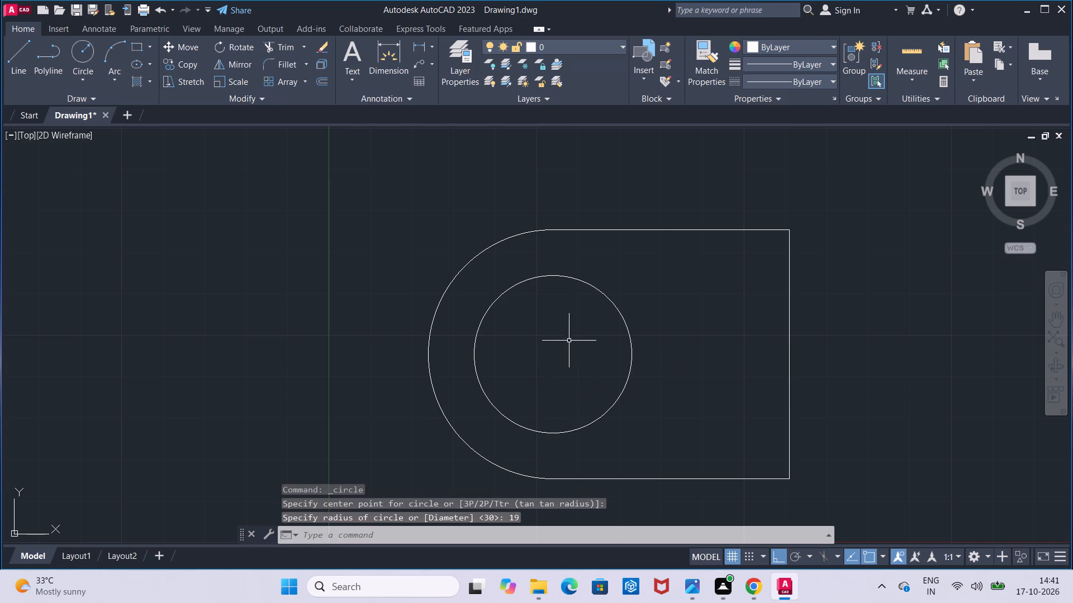
Change the linetype of the radius 19 circle to CENTER and clear the selection.
{"action": "left_click", "coordinate": [612, 300]}
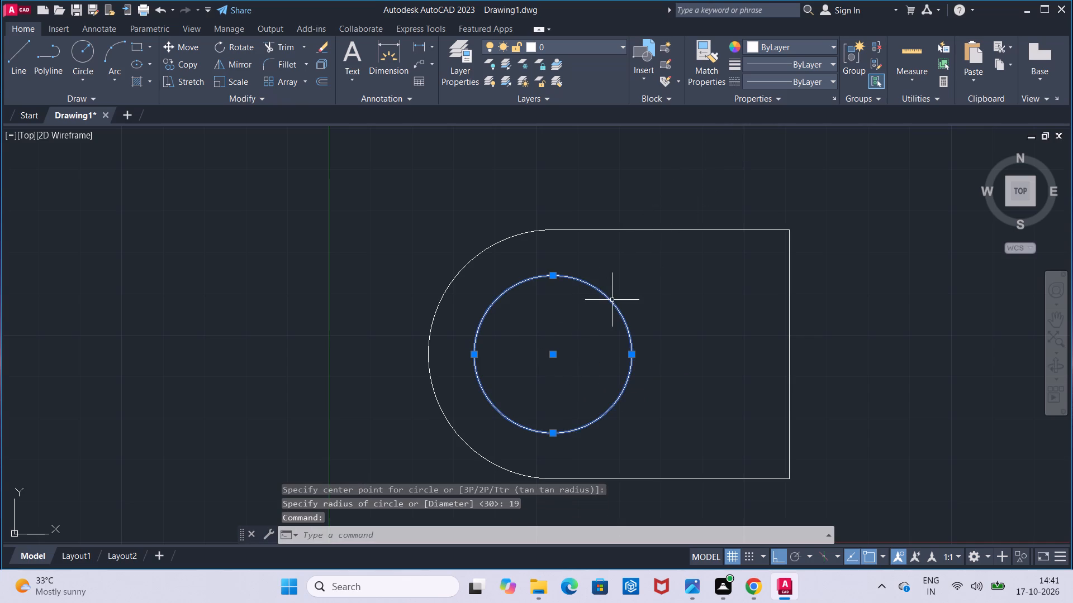
{"action": "left_click", "coordinate": [758, 80]}
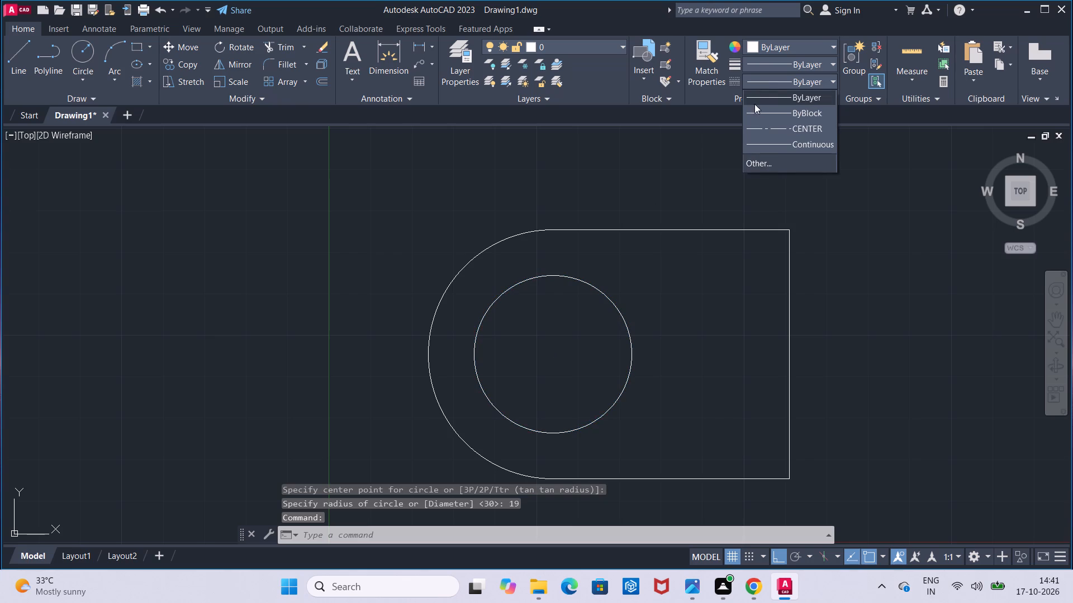
{"action": "left_click", "coordinate": [757, 127]}
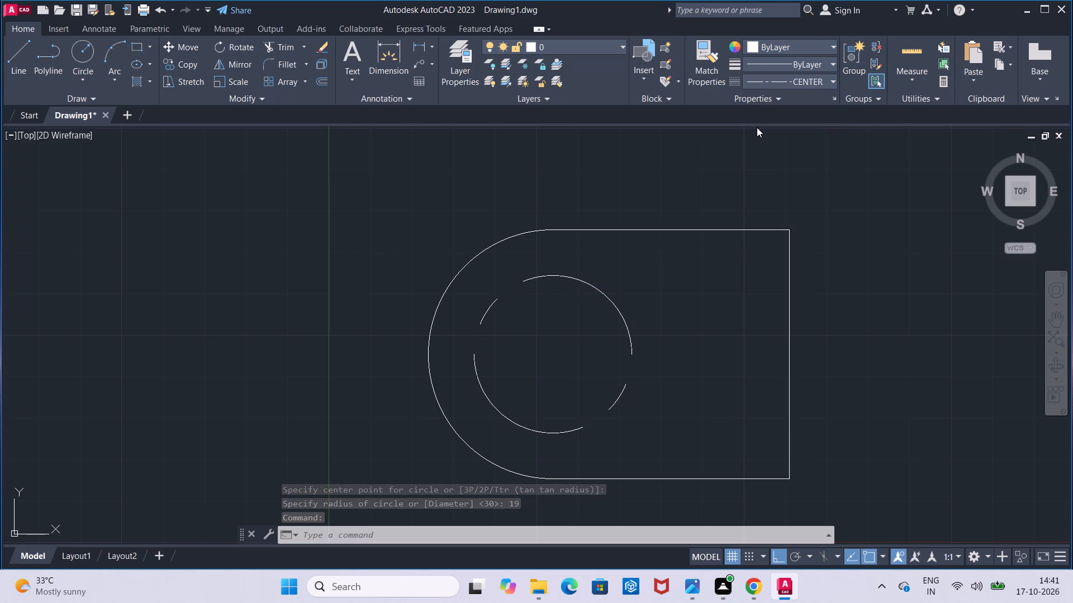
{"action": "key", "text": "Escape"}
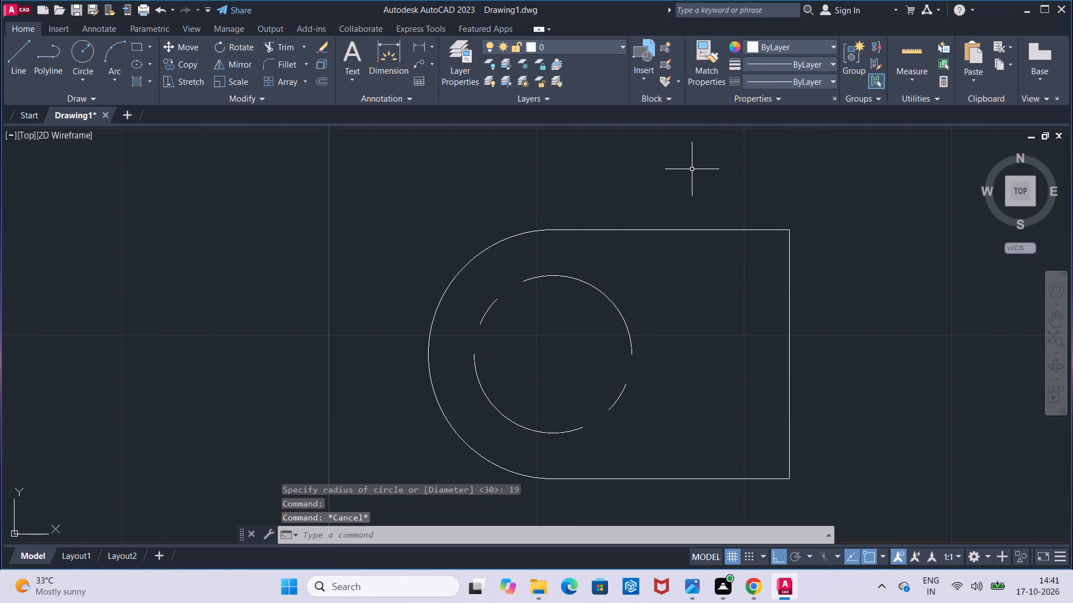
Make CENTER the current linetype for new objects.
{"action": "left_click", "coordinate": [790, 78]}
{"action": "left_click", "coordinate": [790, 78]}
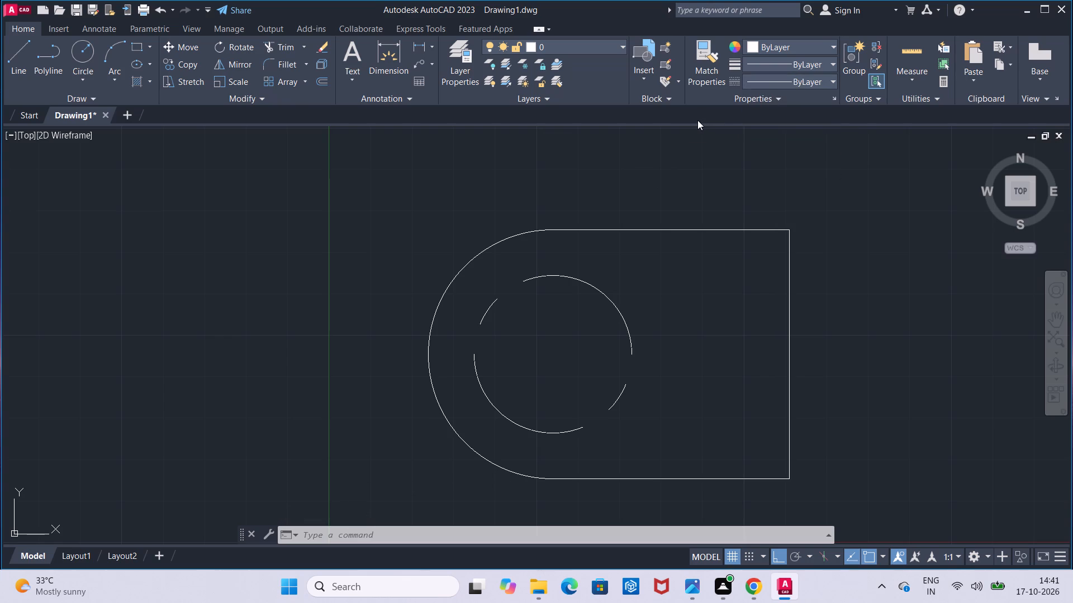
{"action": "left_click", "coordinate": [762, 87]}
{"action": "left_click", "coordinate": [771, 128]}
Draw two 30-long centre lines from the arc's centre, one vertical to the outline's top edge and one horizontal to the arc's left quadrant.
{"action": "left_click", "coordinate": [16, 41]}
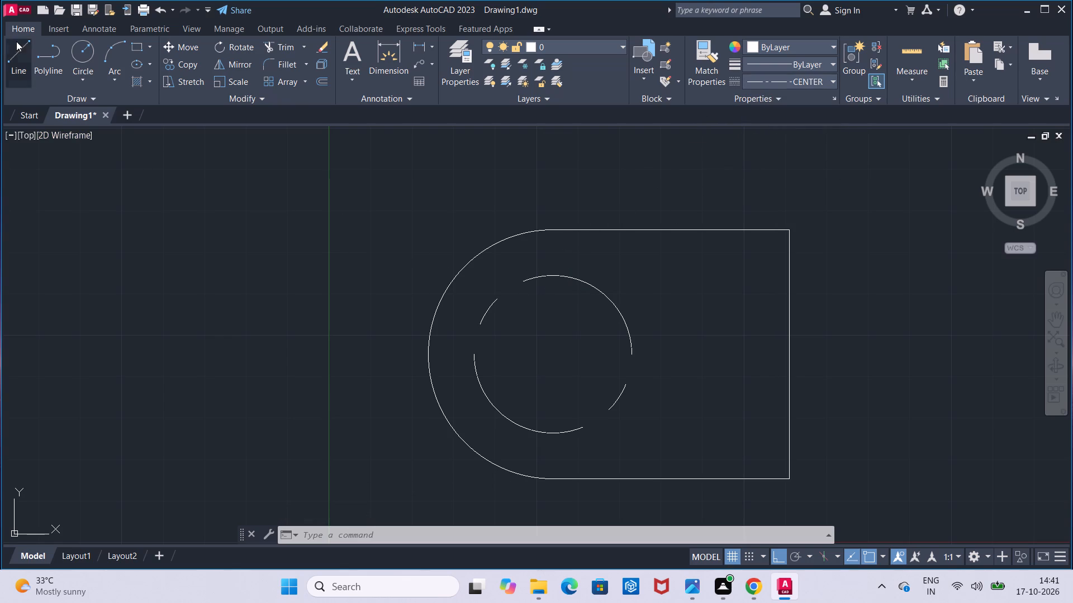
{"action": "left_click", "coordinate": [556, 349]}
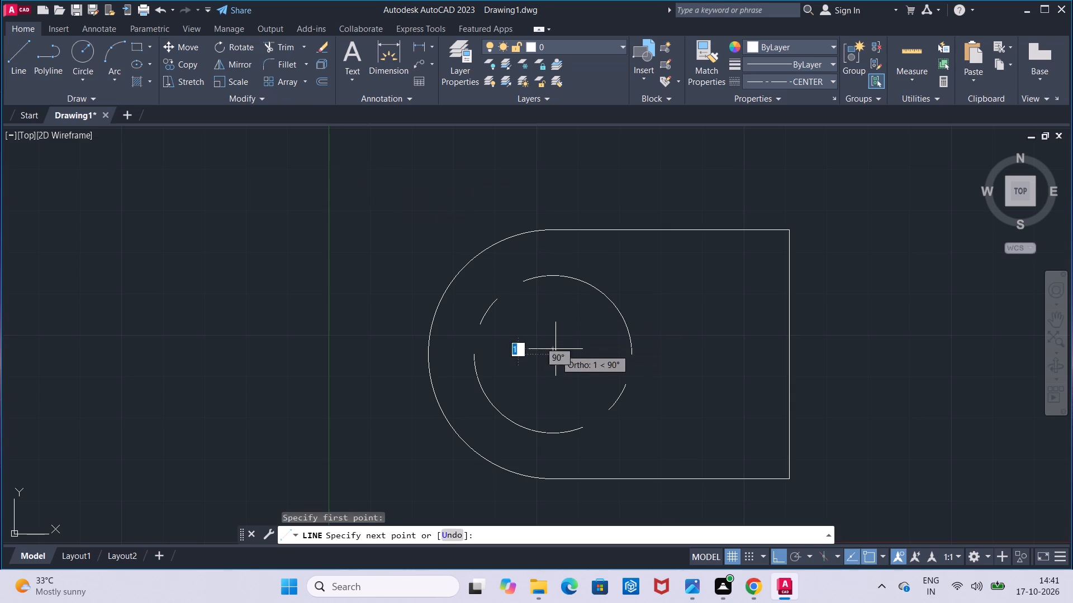
{"action": "left_click", "coordinate": [558, 224]}
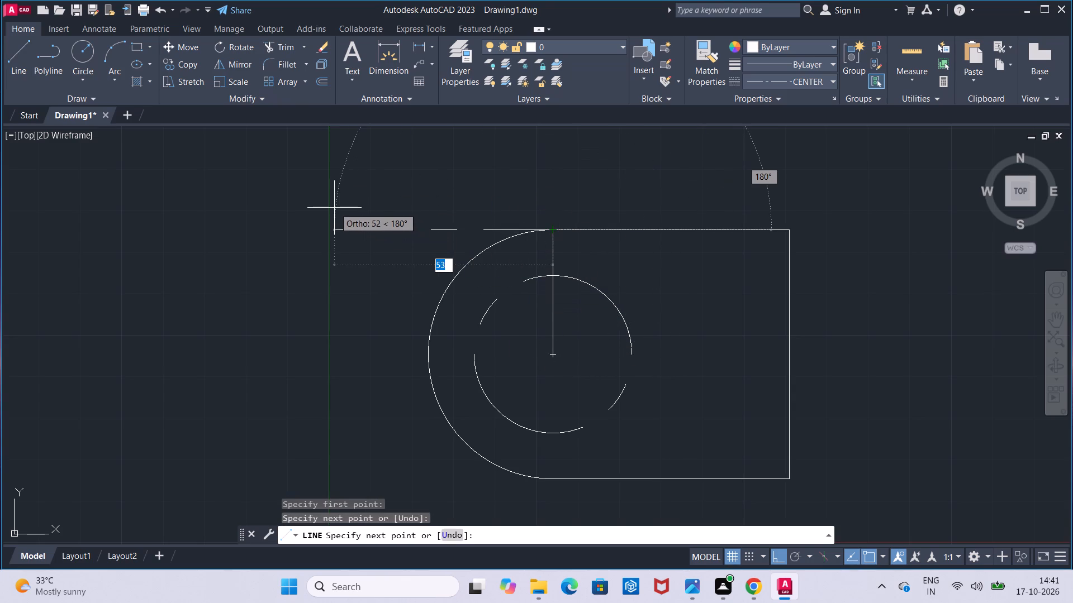
{"action": "key", "text": "Escape"}
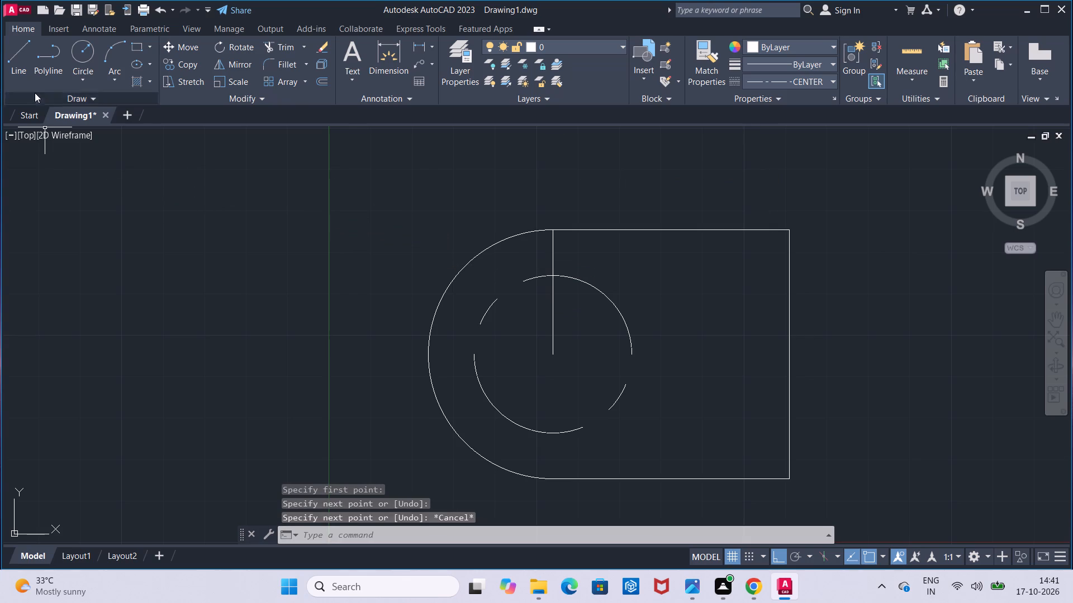
{"action": "left_click", "coordinate": [31, 70]}
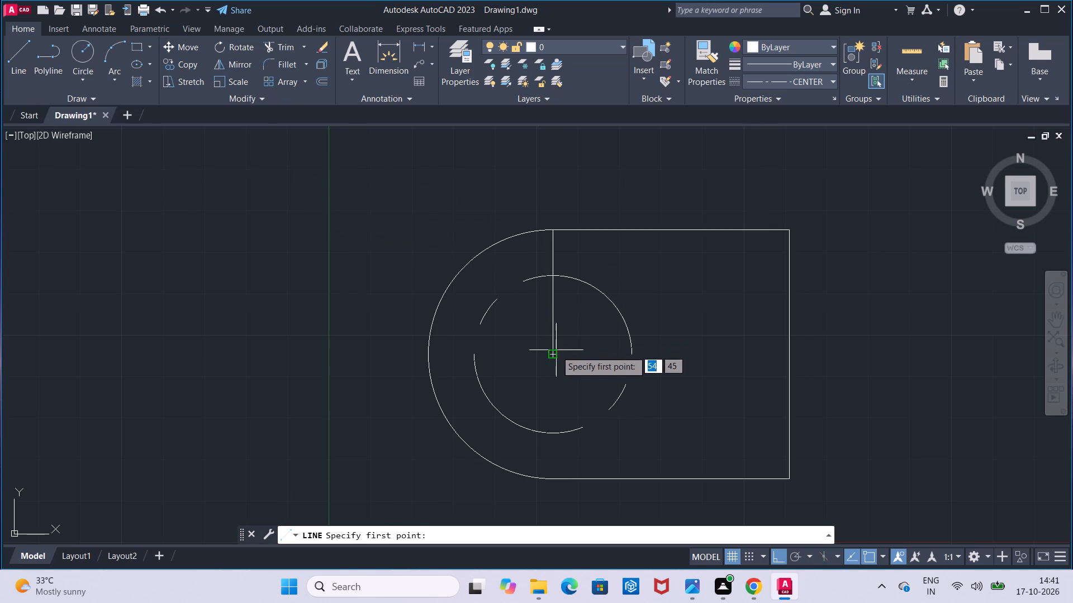
{"action": "left_click", "coordinate": [554, 356]}
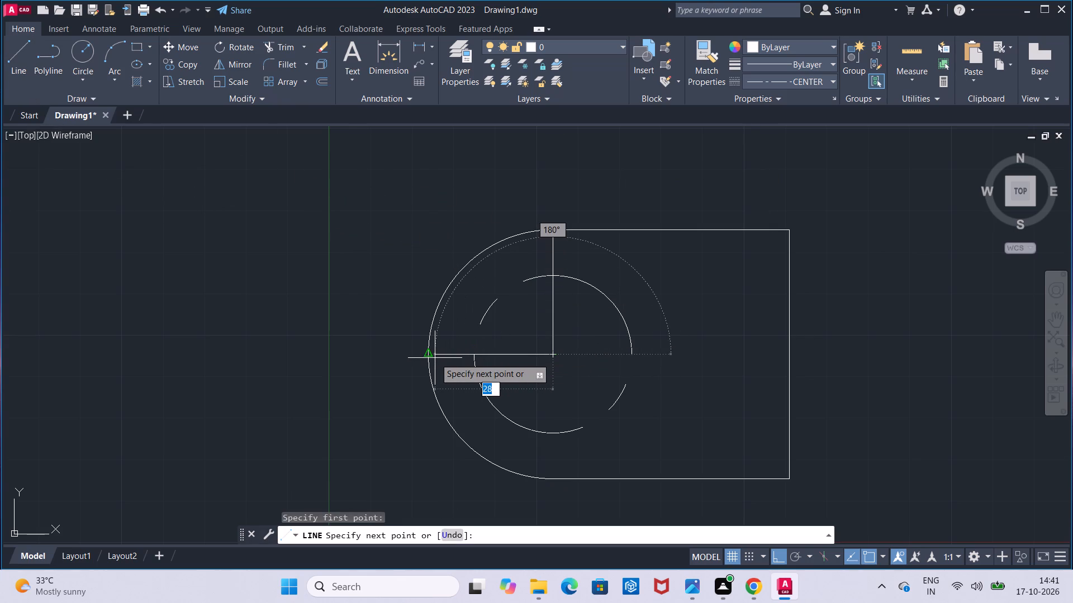
{"action": "left_click", "coordinate": [426, 358]}
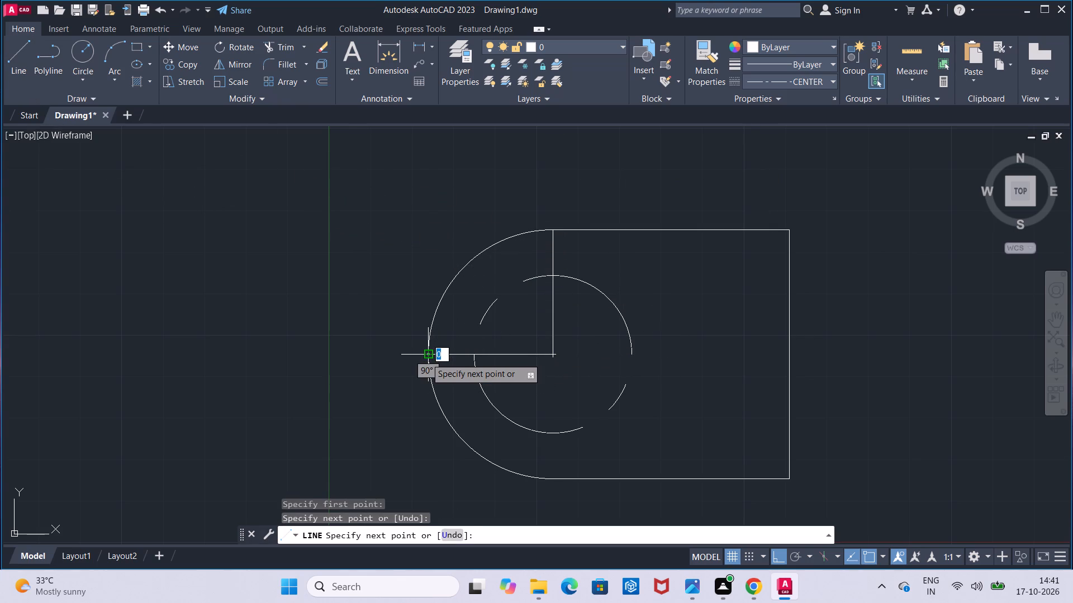
{"action": "key", "text": "Escape"}
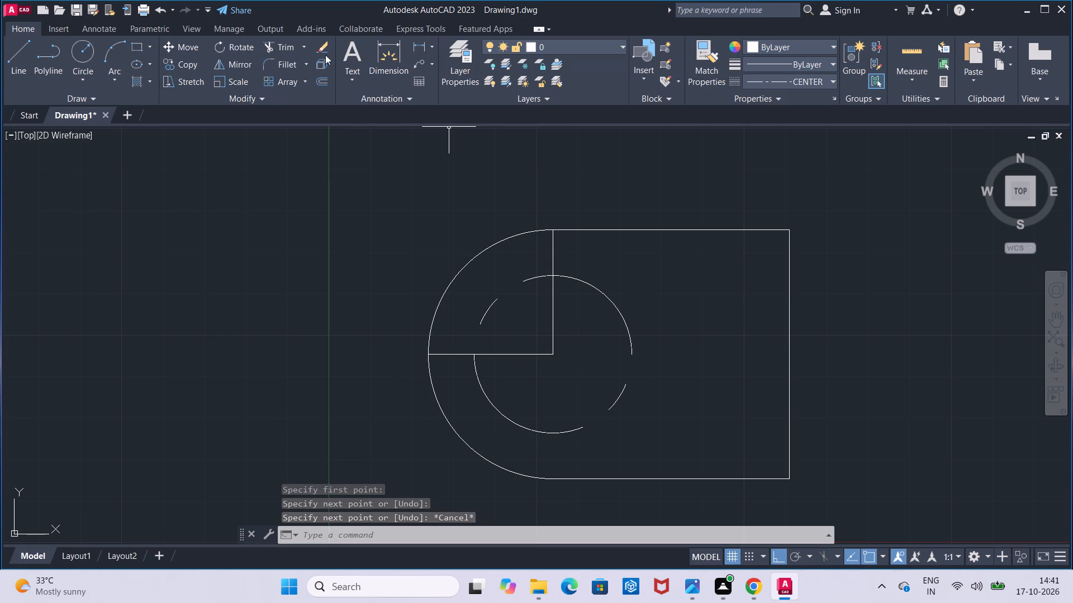
Extend the vertical centre line down to the outline's bottom edge and the horizontal one across to its right edge.
{"action": "left_click", "coordinate": [298, 46]}
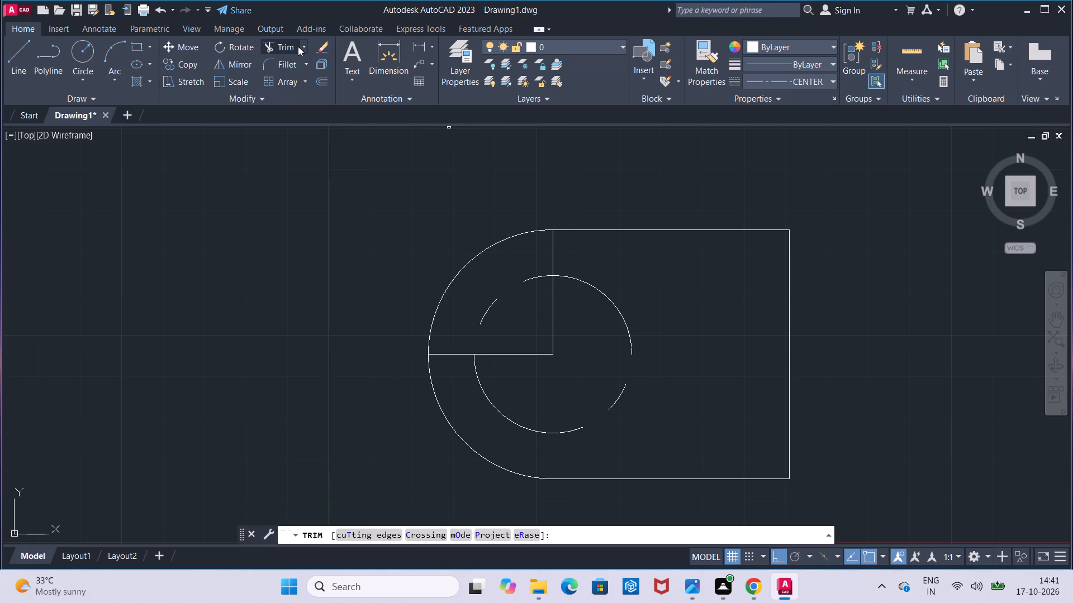
{"action": "left_click", "coordinate": [298, 46]}
{"action": "left_click", "coordinate": [303, 45]}
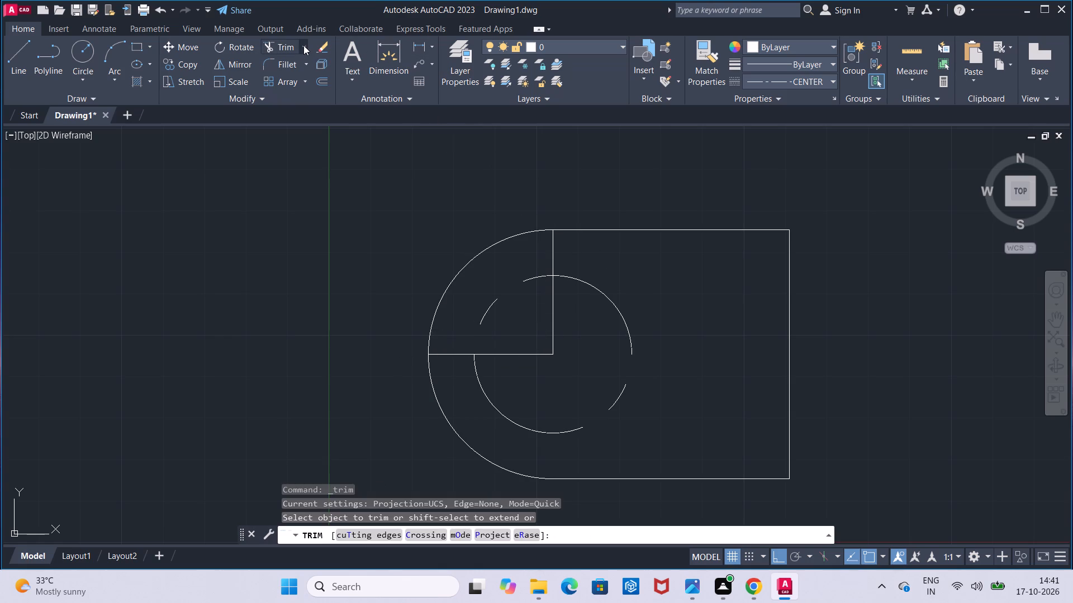
{"action": "left_click", "coordinate": [307, 95]}
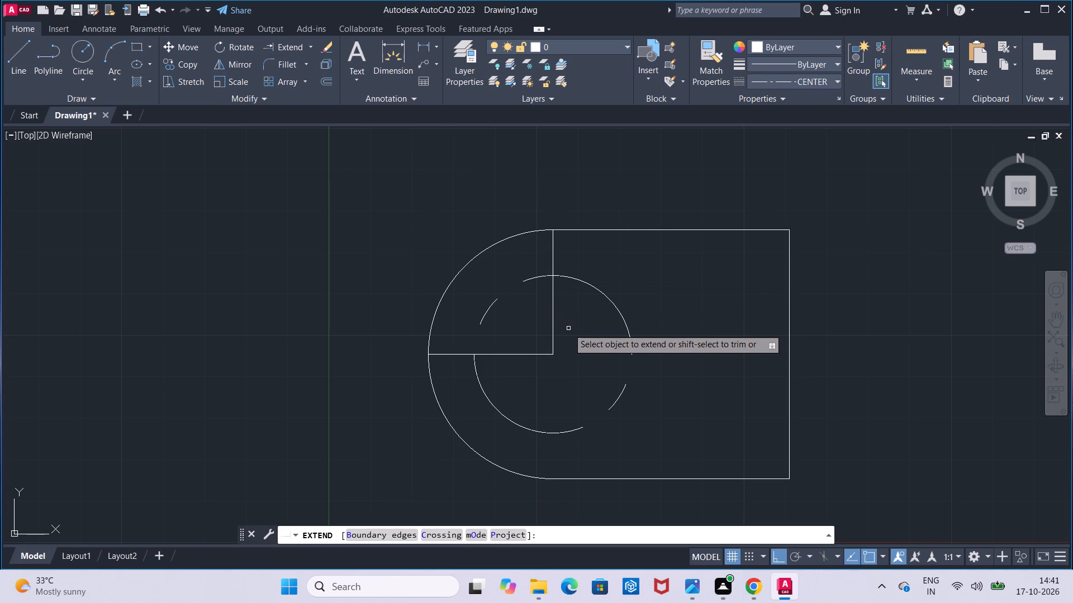
{"action": "left_click", "coordinate": [553, 336]}
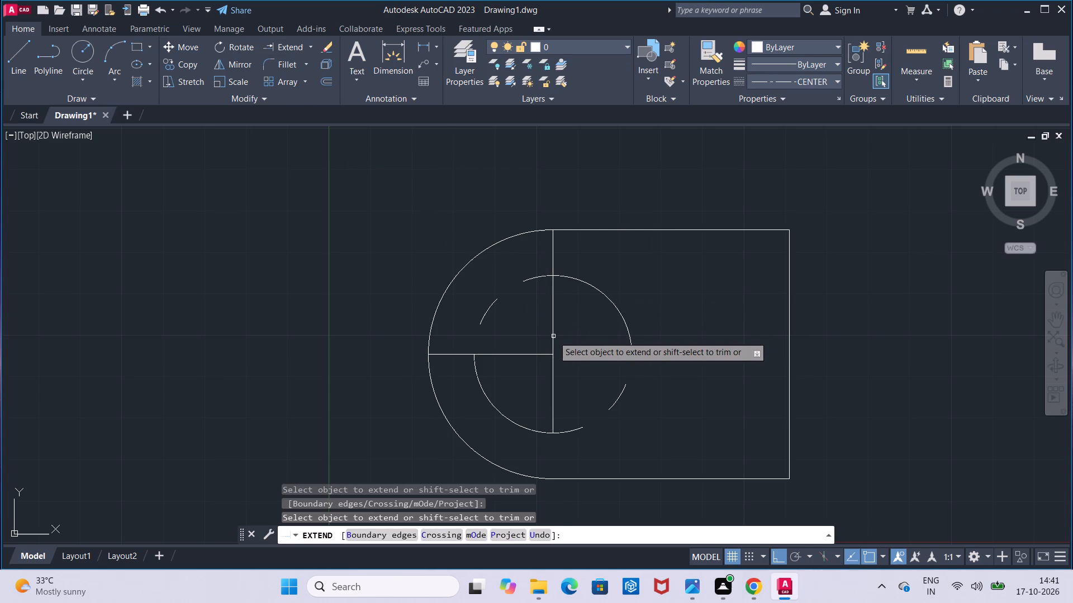
{"action": "left_click", "coordinate": [551, 350]}
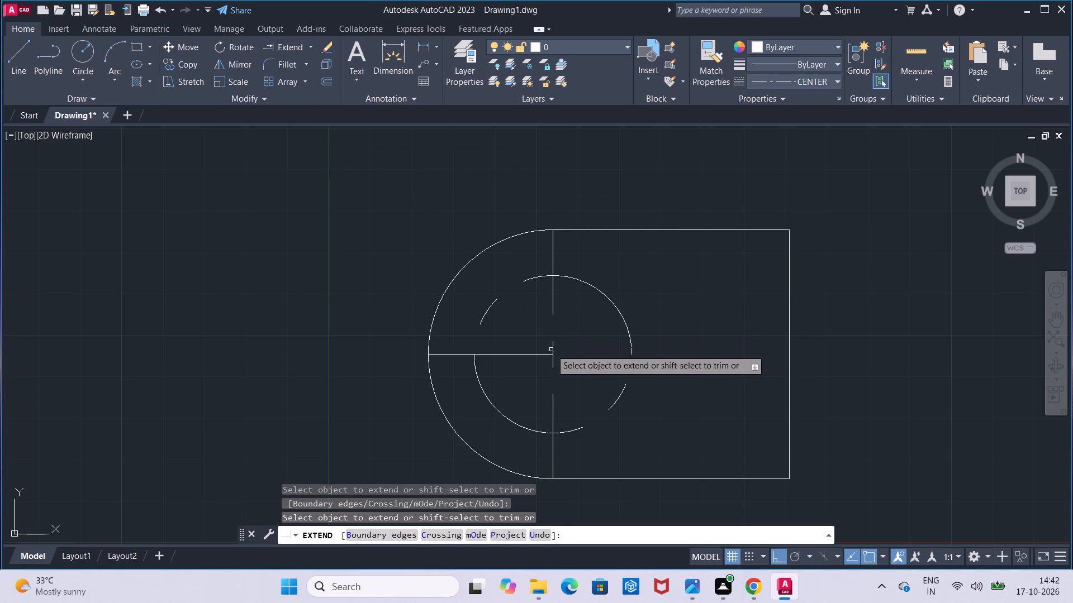
{"action": "left_click", "coordinate": [541, 356]}
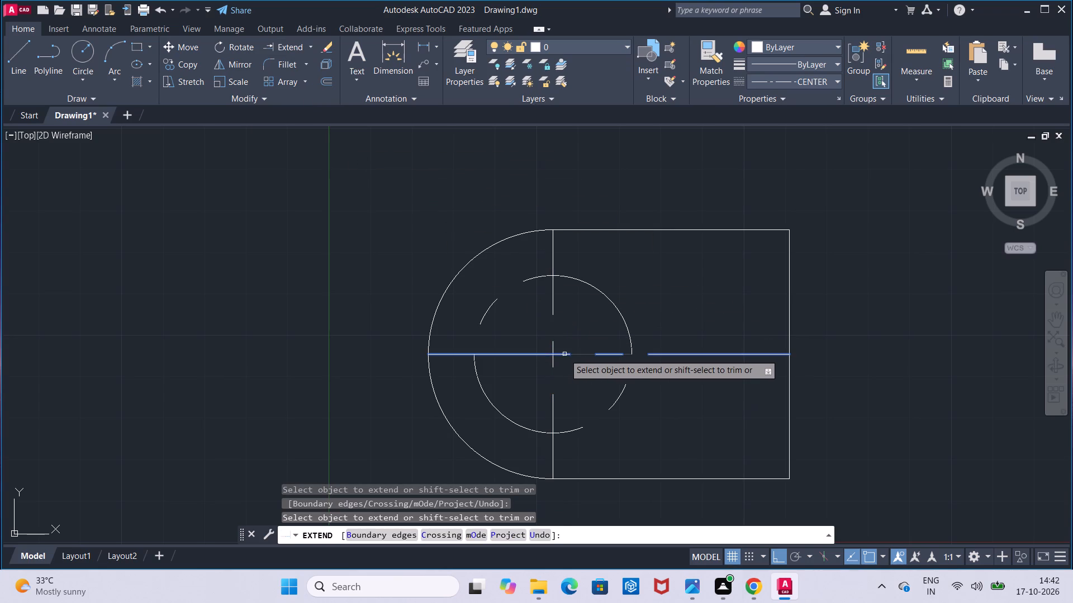
{"action": "left_click", "coordinate": [564, 354]}
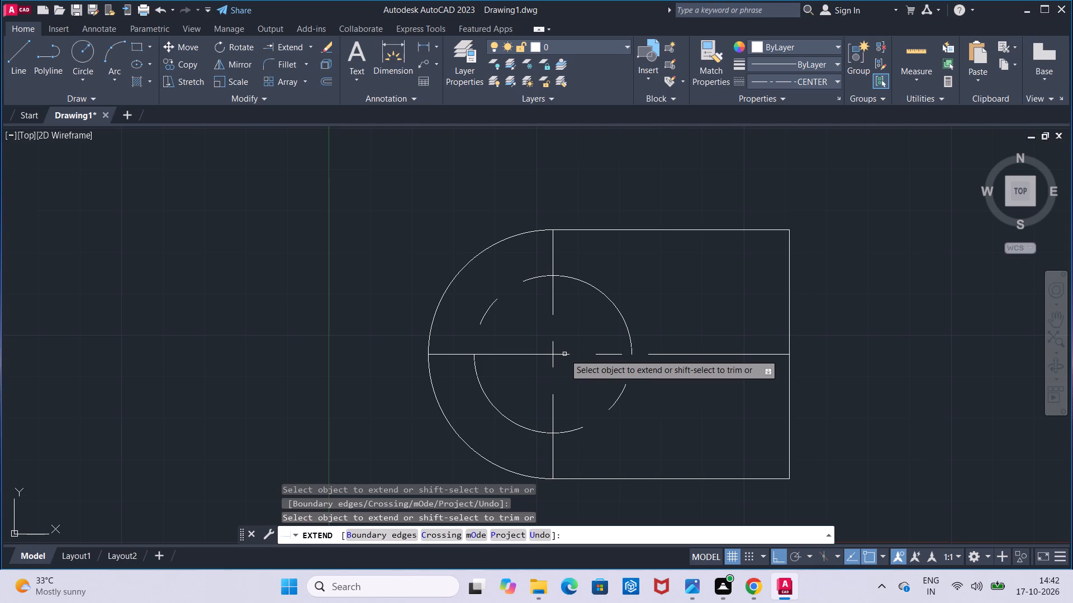
{"action": "key", "text": "Escape"}
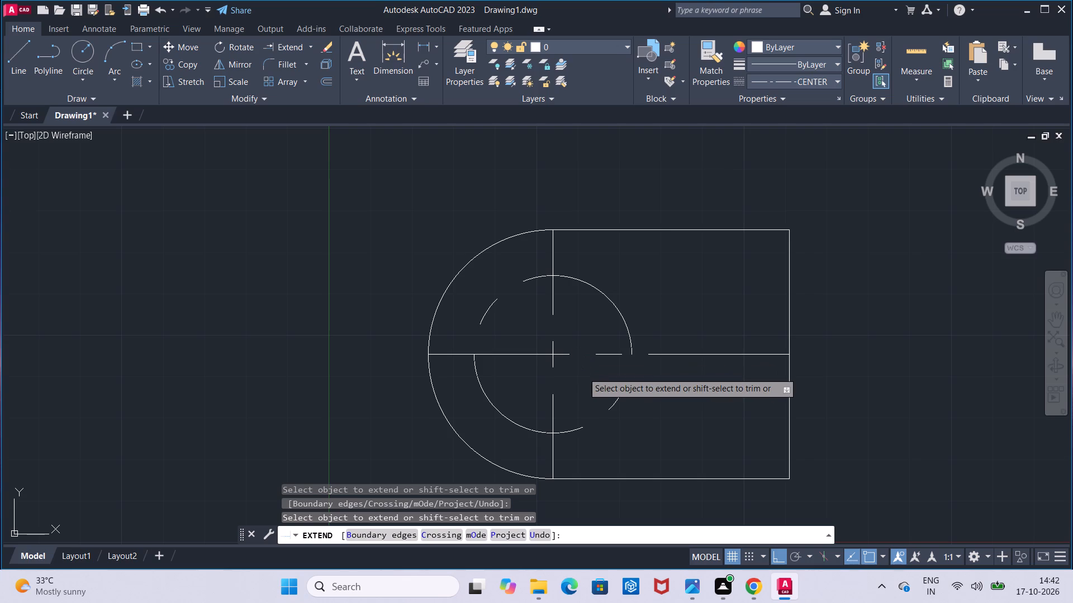
Set the current linetype to ByLayer and draw a radius 3 circle centred at the left quadrant of the radius 19 centre-type circle.
{"action": "left_click", "coordinate": [766, 82]}
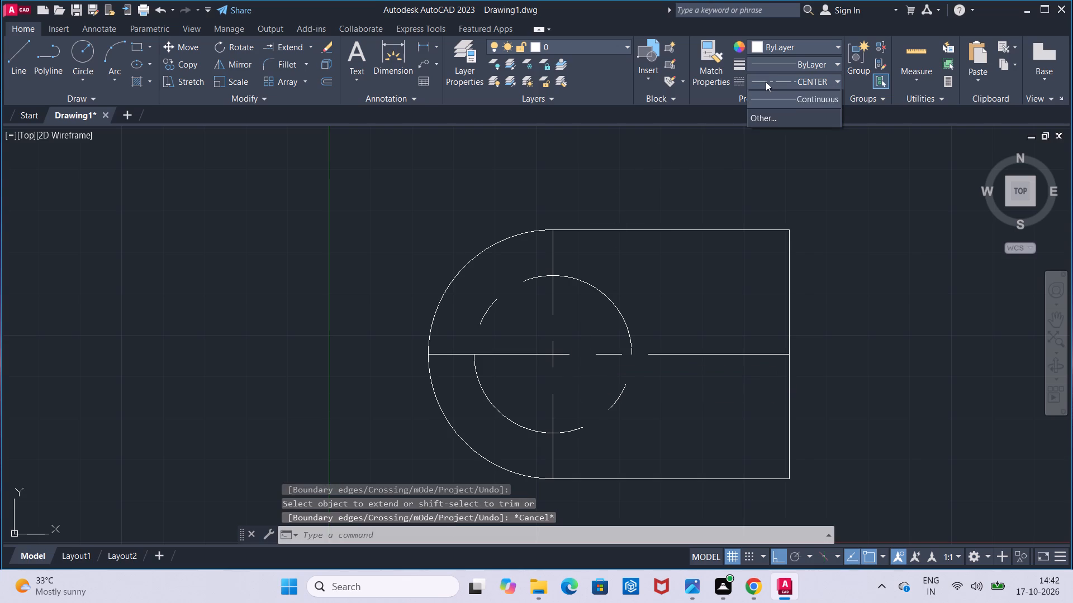
{"action": "left_click", "coordinate": [771, 99]}
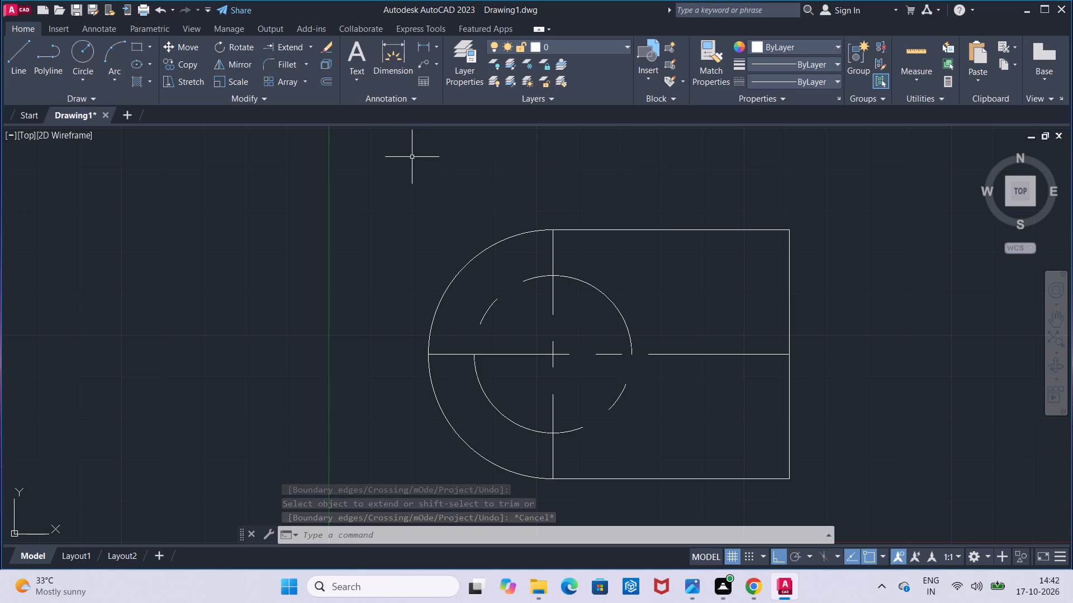
{"action": "left_click", "coordinate": [83, 54]}
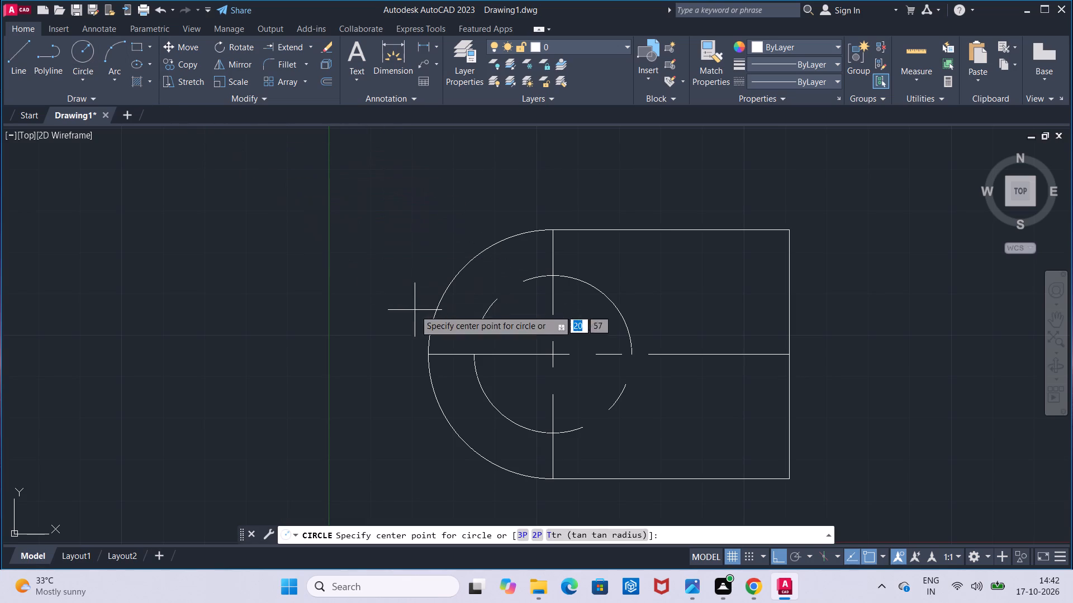
{"action": "left_click", "coordinate": [477, 353]}
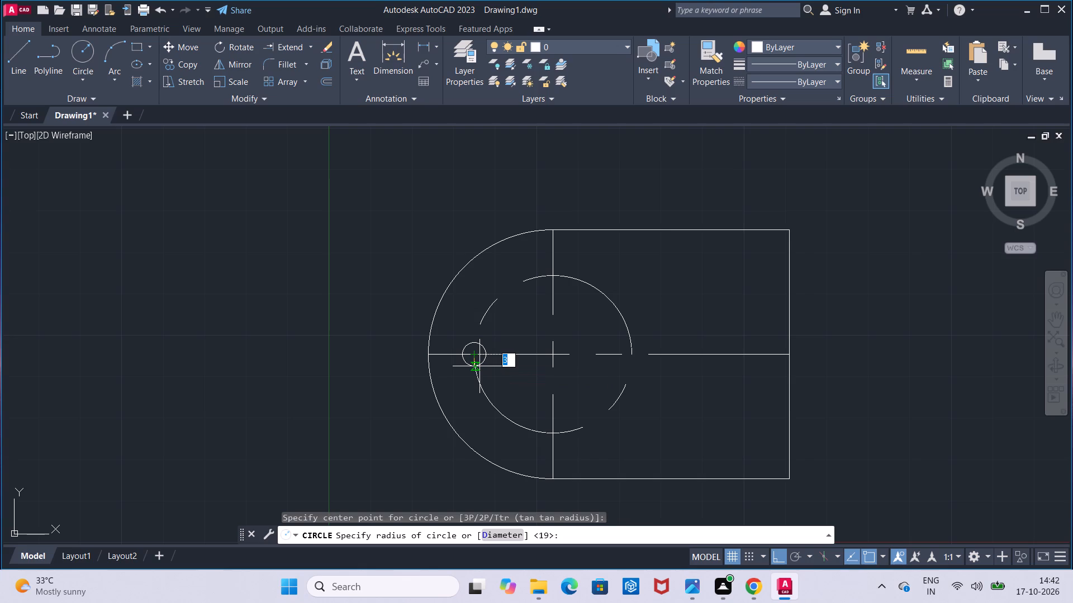
{"action": "key", "text": "3"}
{"action": "key", "text": "Return"}
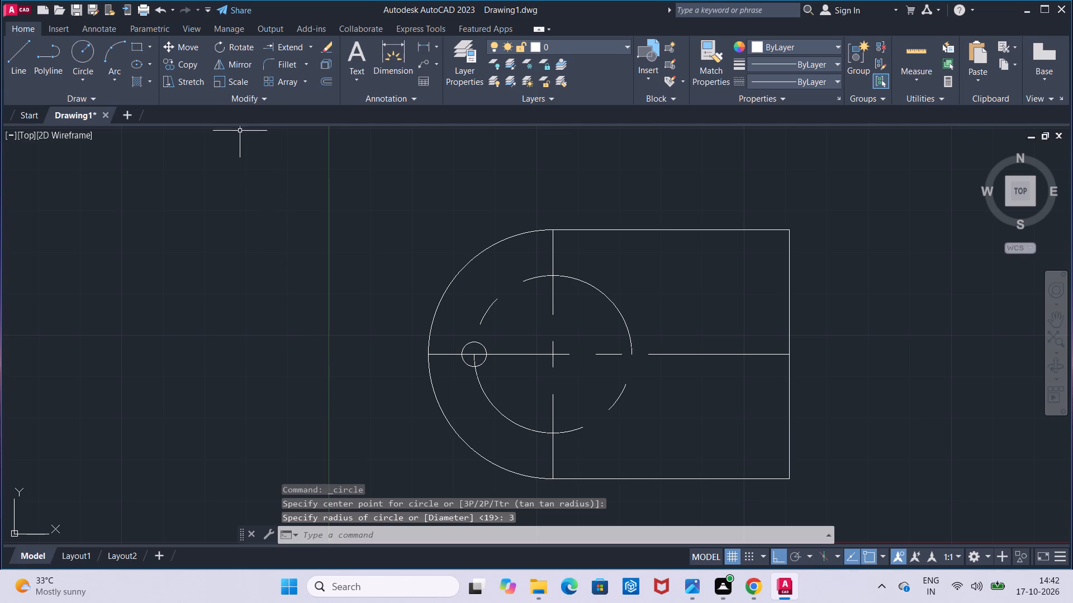
Create an associative polar array of the radius 3 circle about the arc's centre with 5 items over 360 degrees, with the direction option off.
{"action": "left_click", "coordinate": [302, 79]}
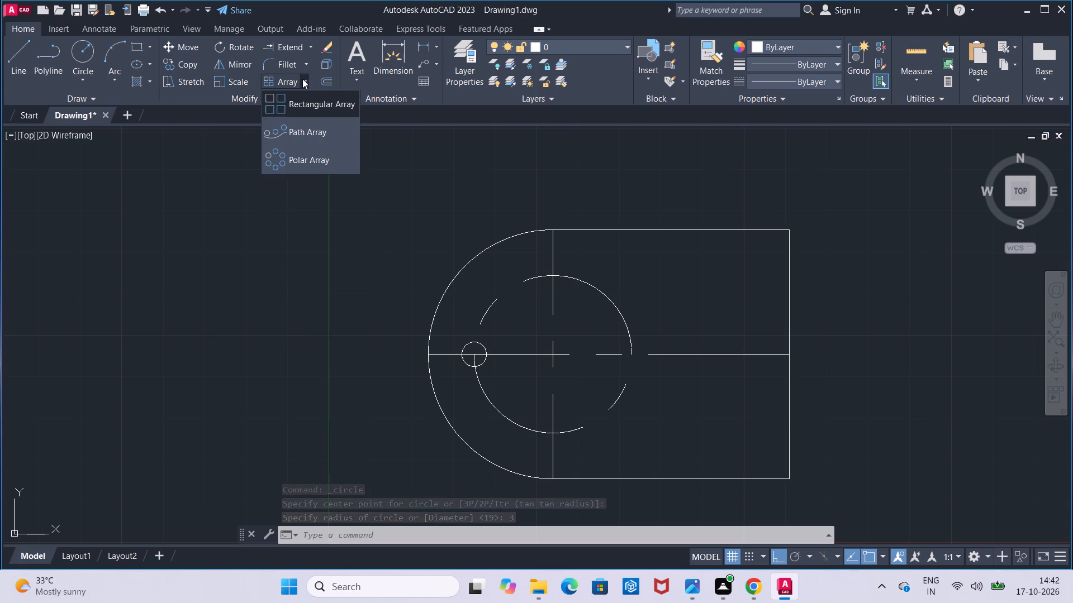
{"action": "left_click", "coordinate": [324, 152]}
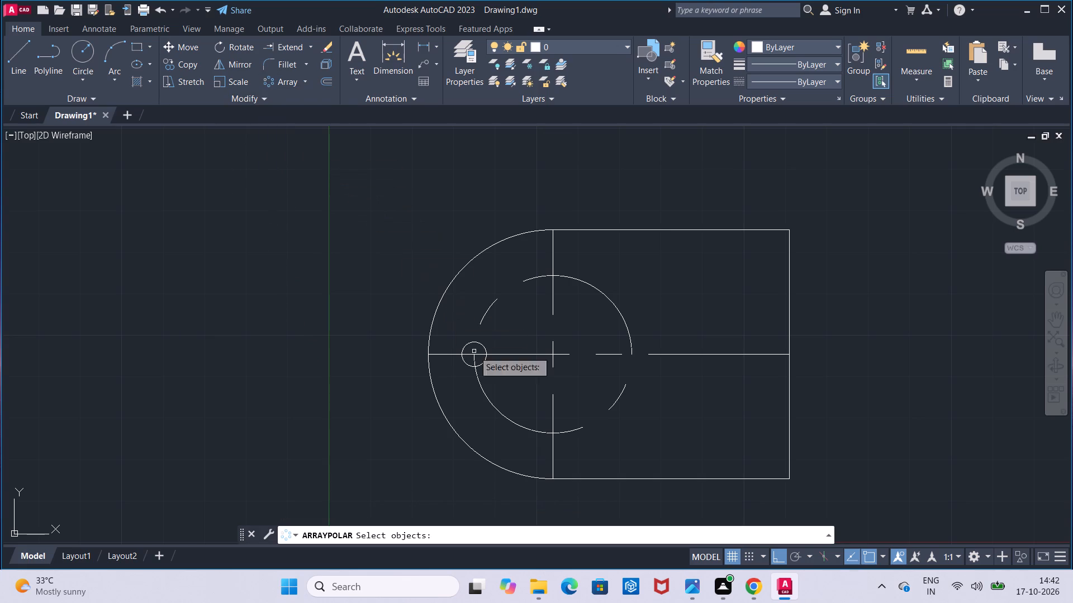
{"action": "left_click", "coordinate": [485, 361]}
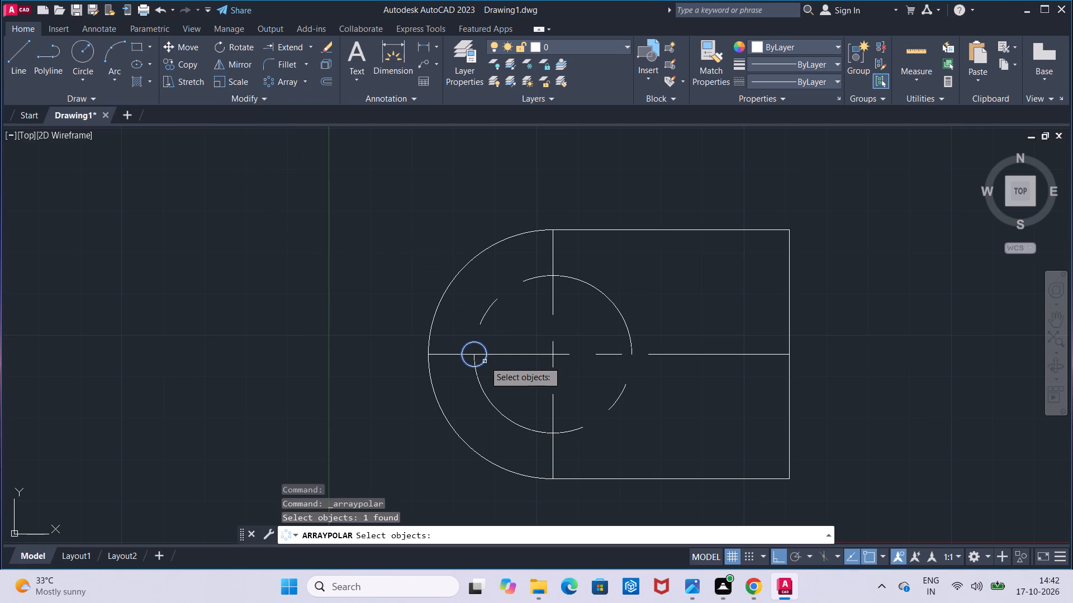
{"action": "key", "text": "Return"}
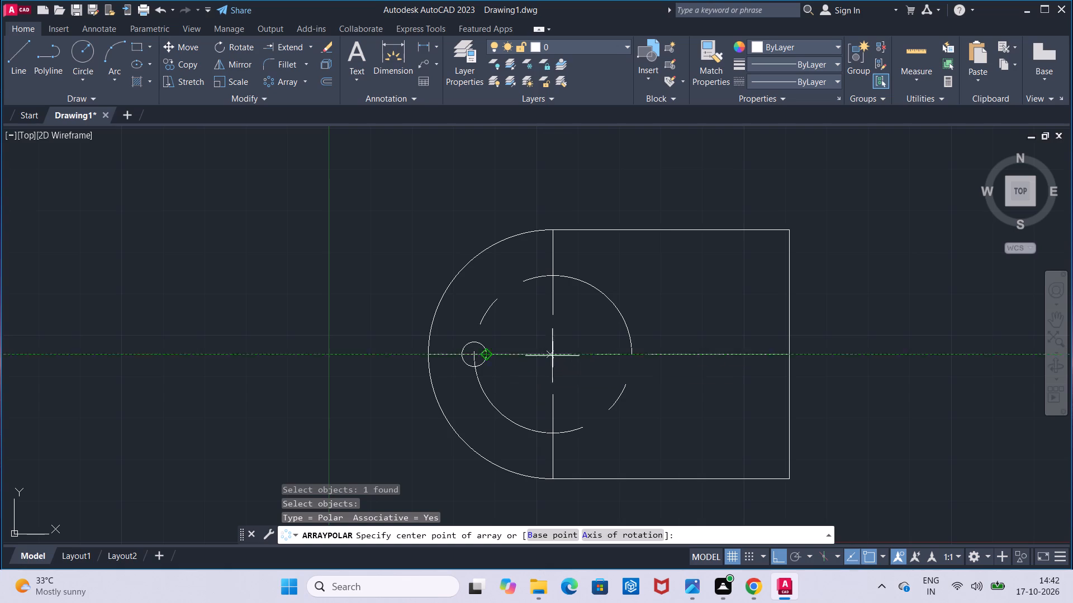
{"action": "left_click", "coordinate": [555, 358]}
{"action": "left_click", "coordinate": [188, 48]}
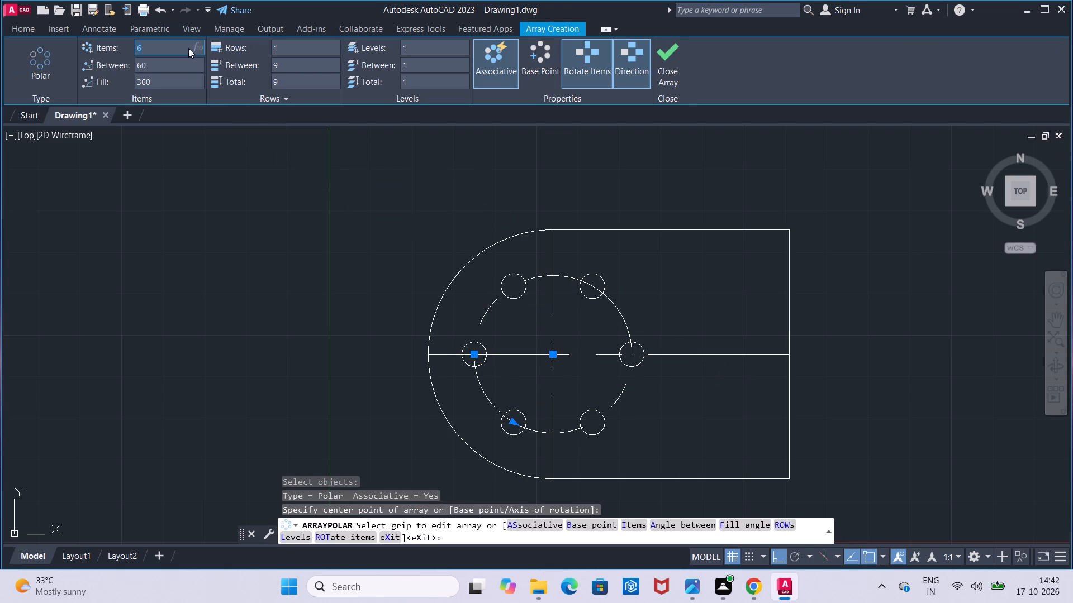
{"action": "key", "text": "5"}
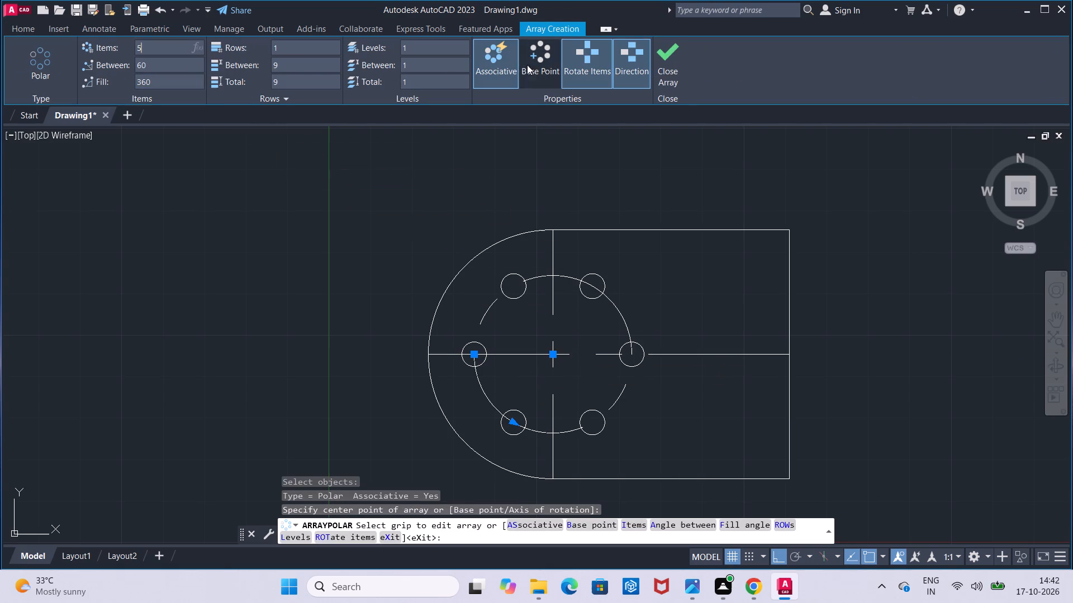
{"action": "left_click", "coordinate": [630, 54]}
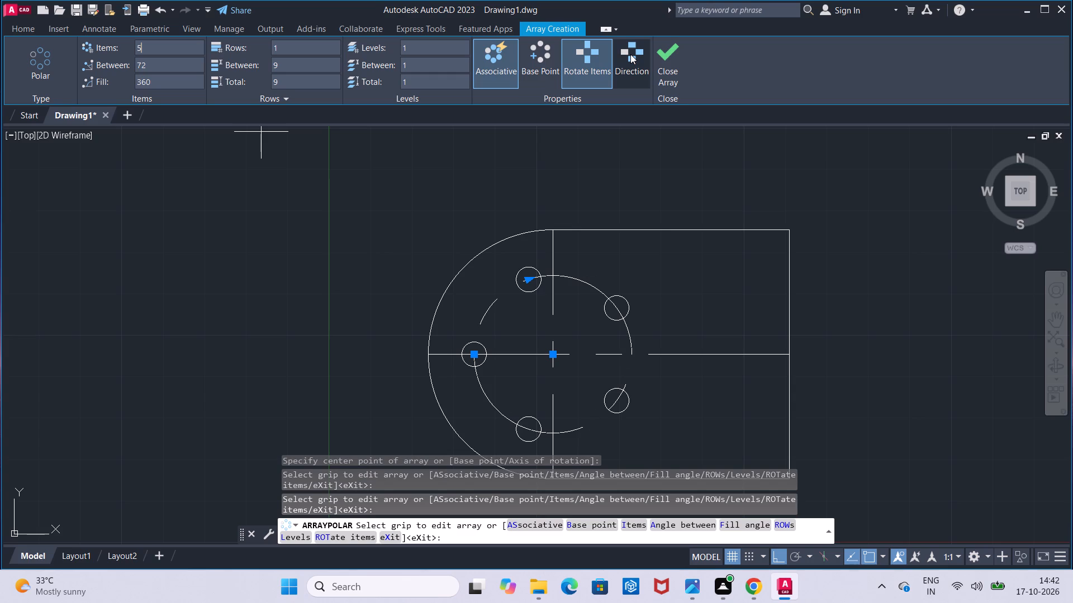
{"action": "left_click", "coordinate": [658, 69]}
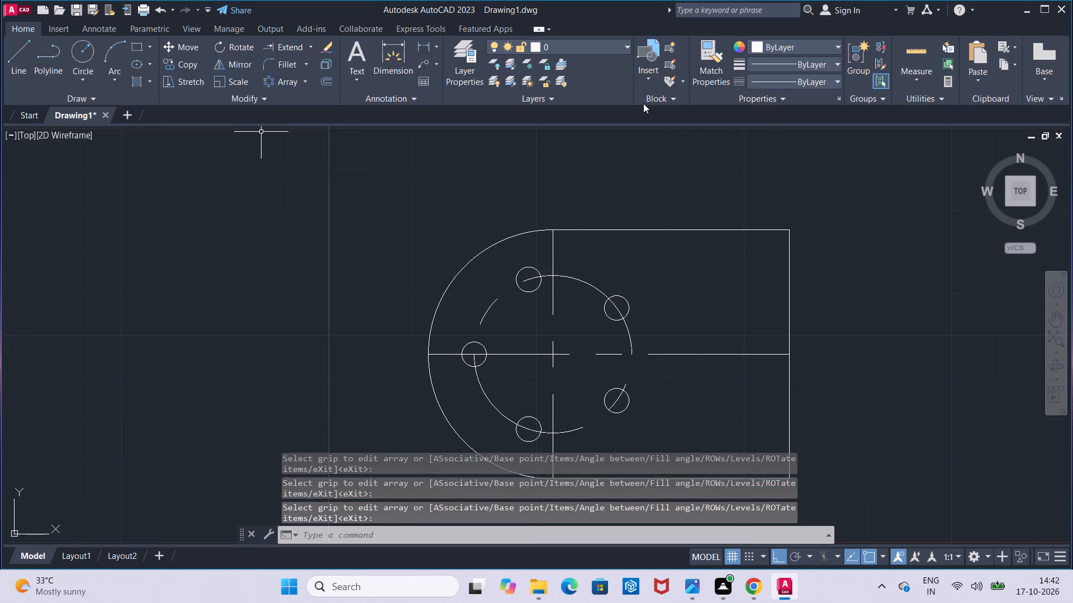
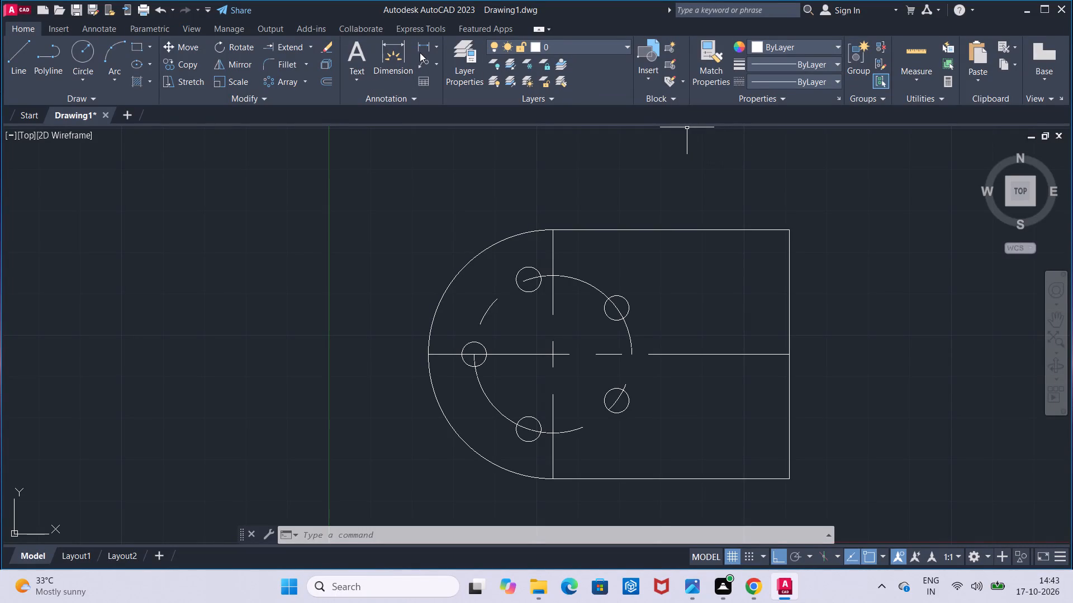
Offset the horizontal centre line by 12.5 to both sides, above and below.
{"action": "left_click", "coordinate": [321, 77]}
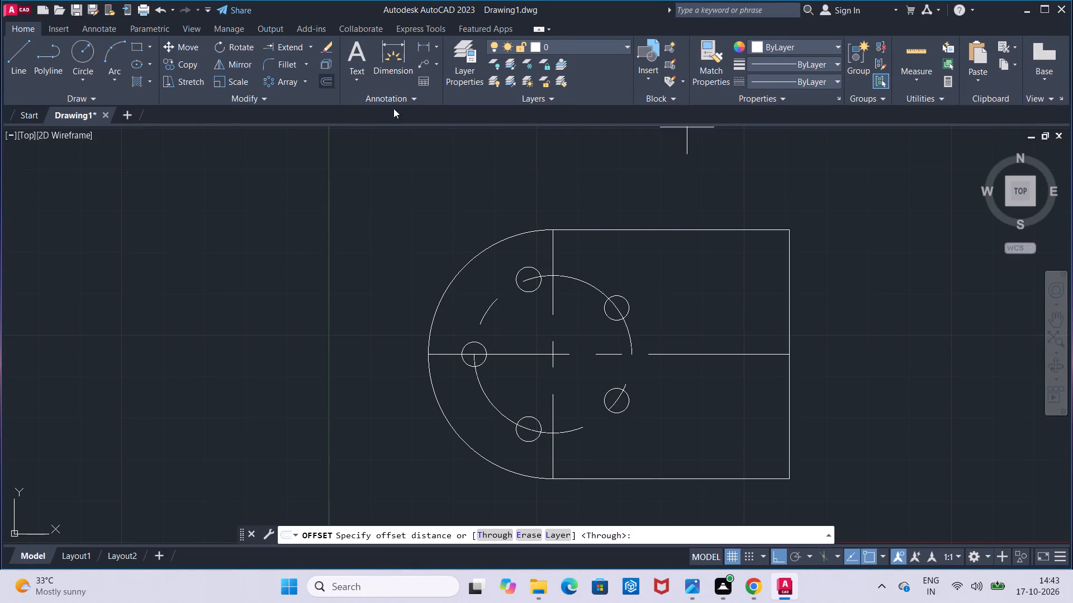
{"action": "left_click", "coordinate": [724, 353]}
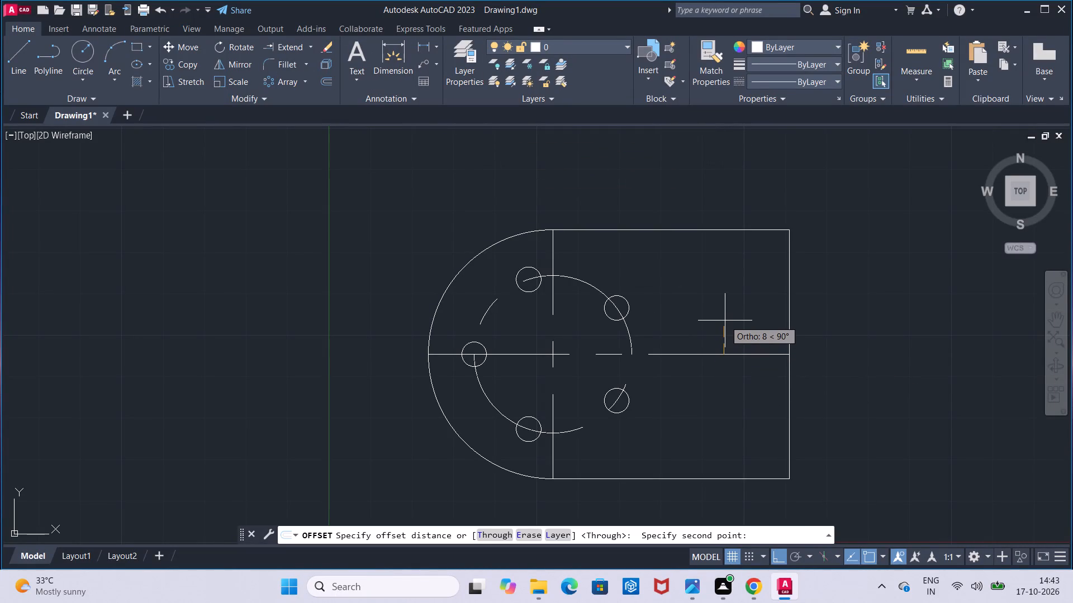
{"action": "type", "text": "12"}
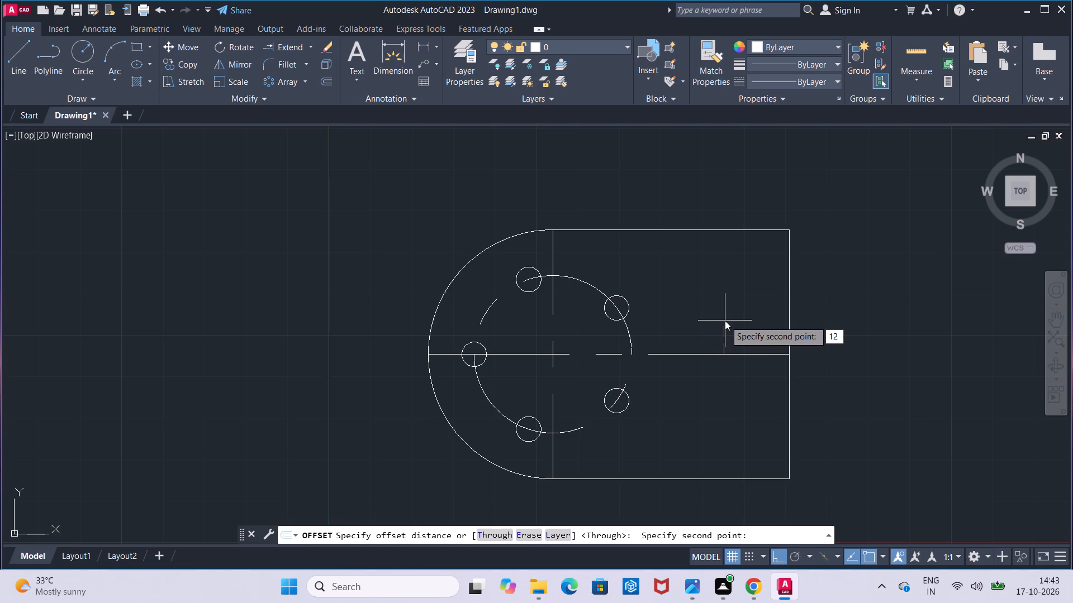
{"action": "type", "text": ".5"}
{"action": "key", "text": "Return"}
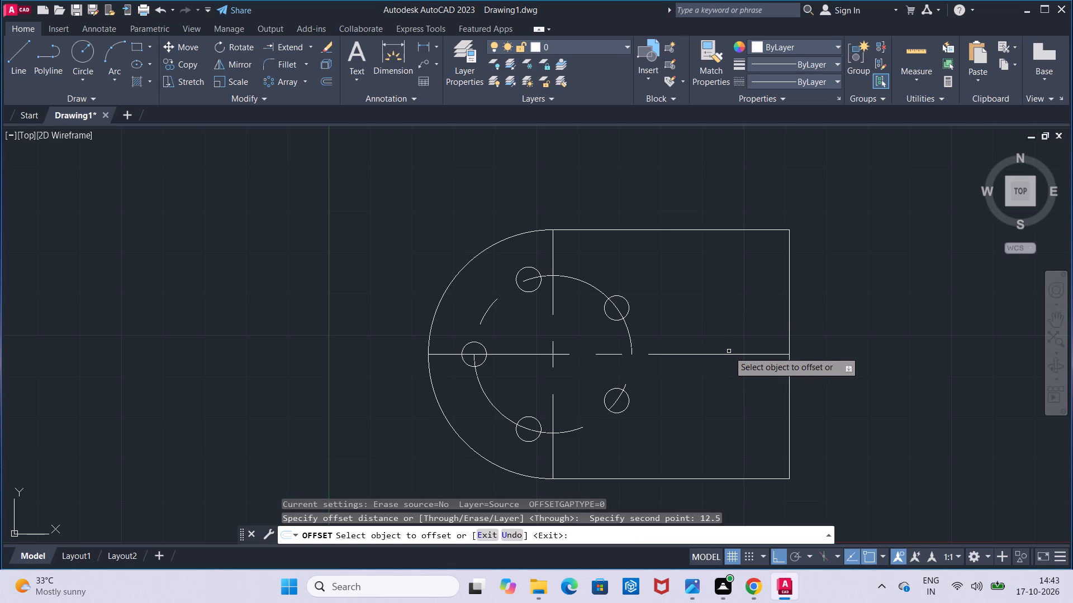
{"action": "left_click", "coordinate": [729, 356]}
{"action": "left_click", "coordinate": [727, 333]}
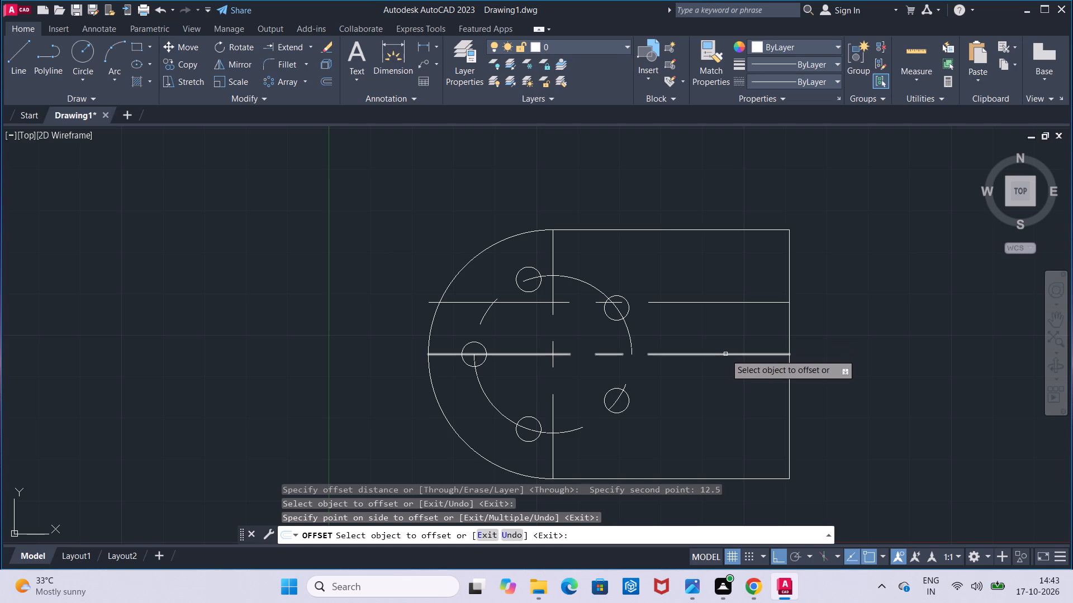
{"action": "left_click", "coordinate": [725, 354]}
{"action": "left_click", "coordinate": [723, 371]}
{"action": "key", "text": "Escape"}
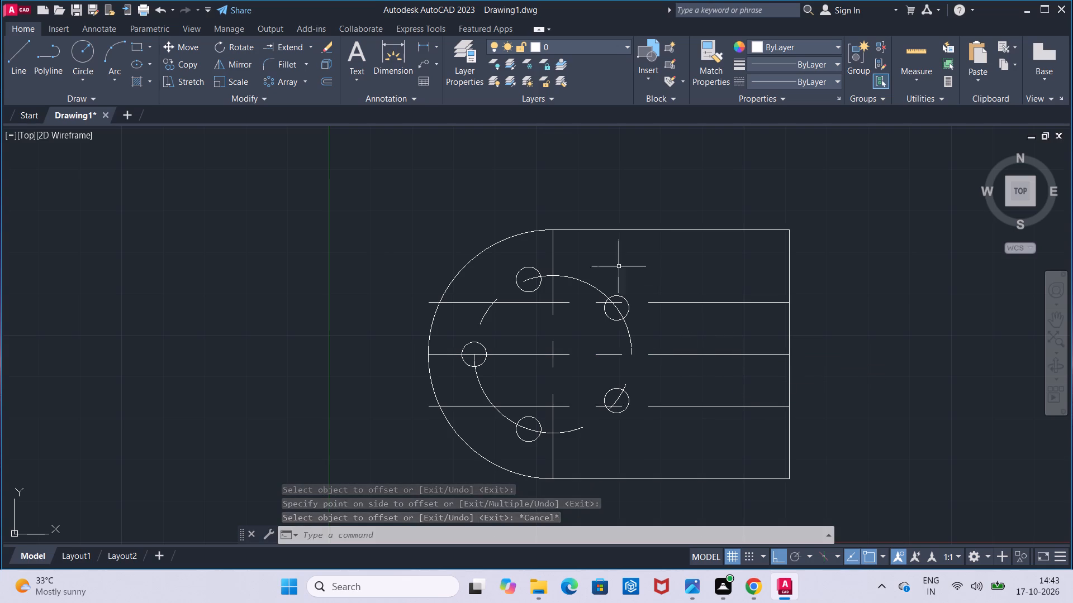
Offset the outline's right vertical edge 12 inward.
{"action": "left_click", "coordinate": [329, 80]}
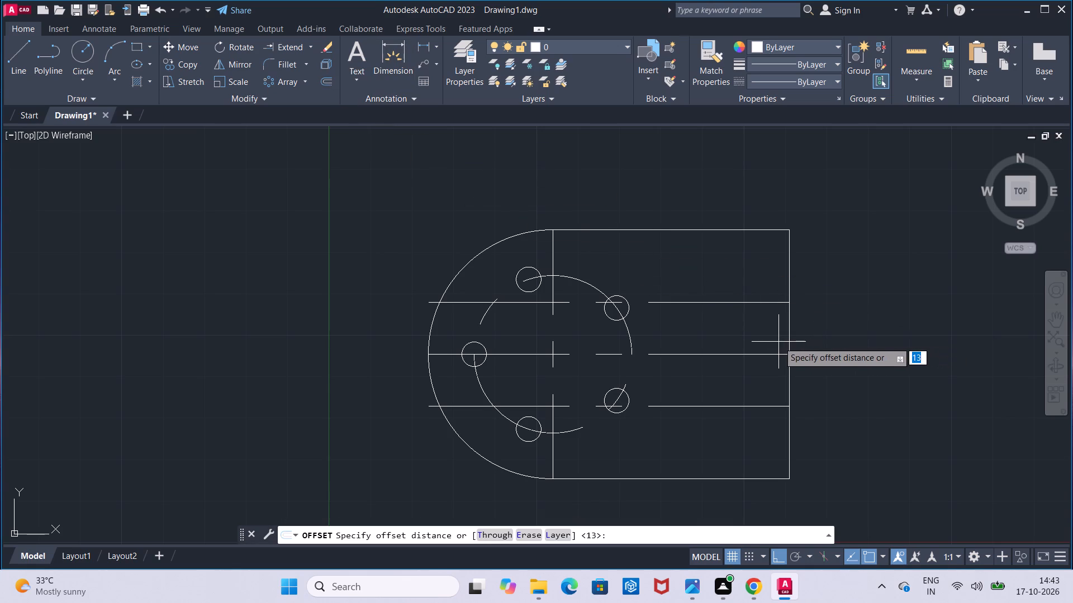
{"action": "left_click", "coordinate": [790, 342]}
{"action": "type", "text": "12"}
{"action": "key", "text": "Return"}
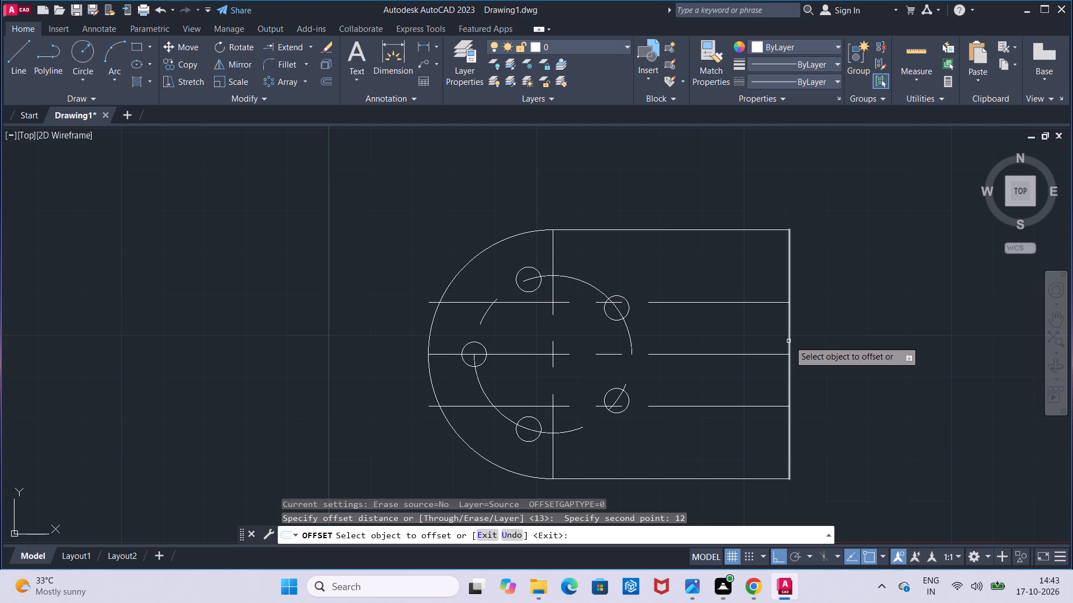
{"action": "left_click", "coordinate": [790, 341]}
{"action": "left_click", "coordinate": [746, 336]}
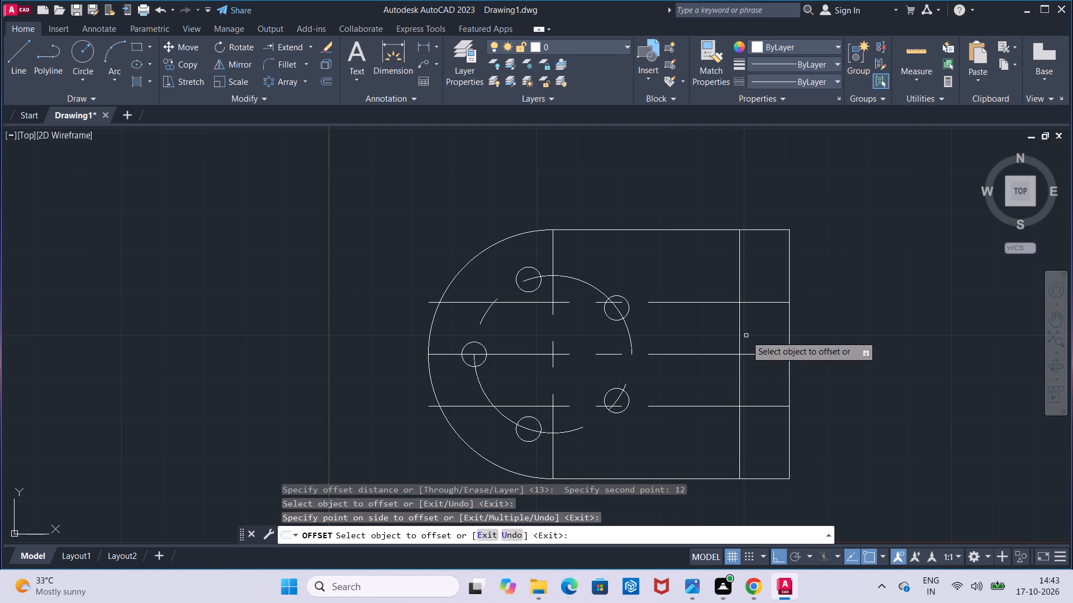
{"action": "key", "text": "Escape"}
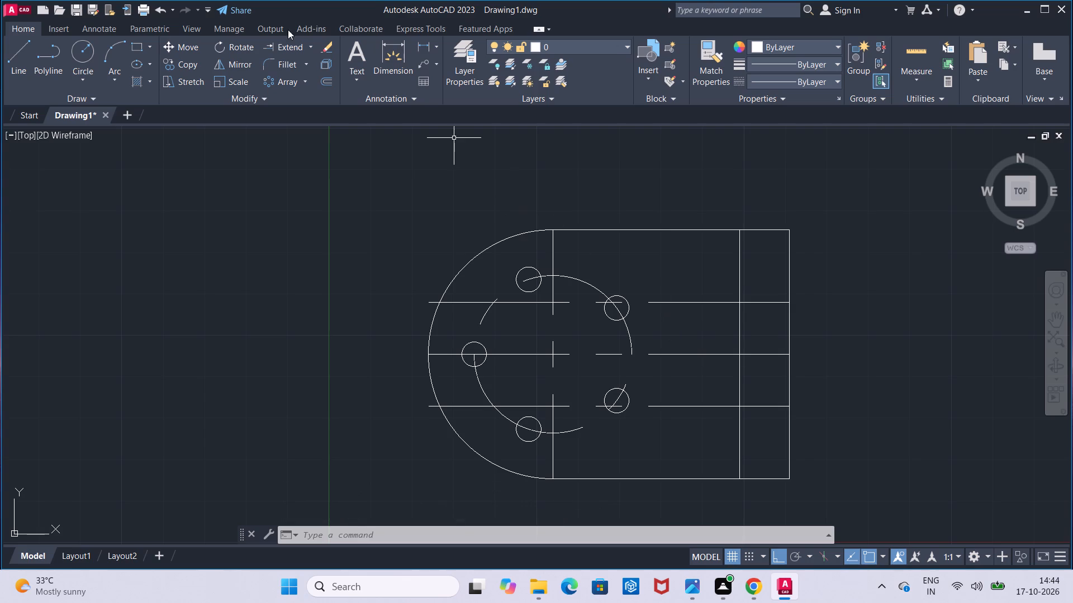
Draw concentric circles of radius 6 and diameter 7 where the upper offset centre line crosses the inward offset vertical line.
{"action": "left_click", "coordinate": [84, 43]}
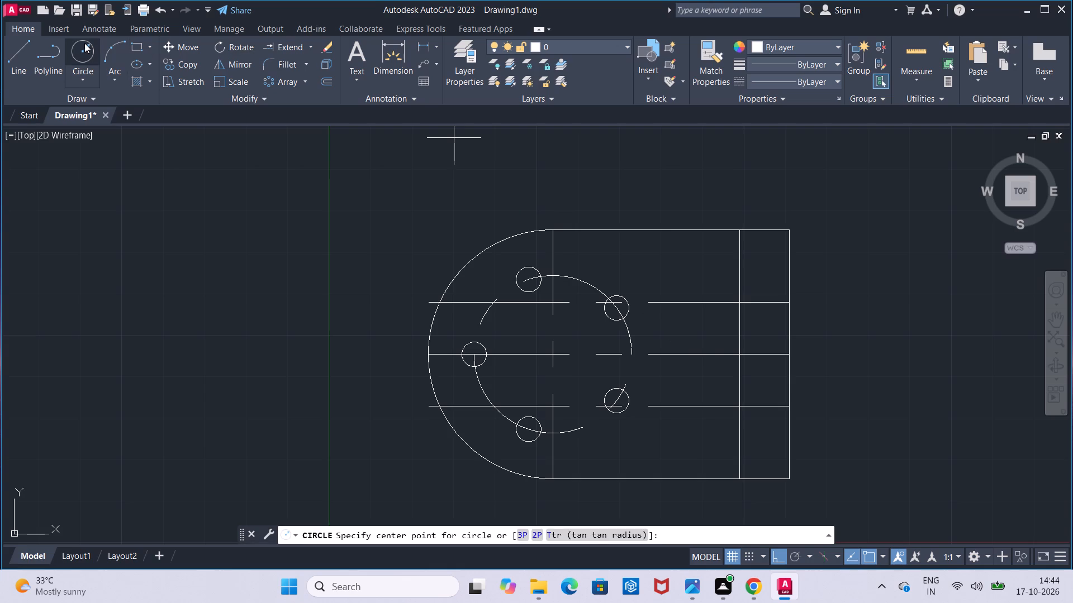
{"action": "left_click", "coordinate": [740, 302]}
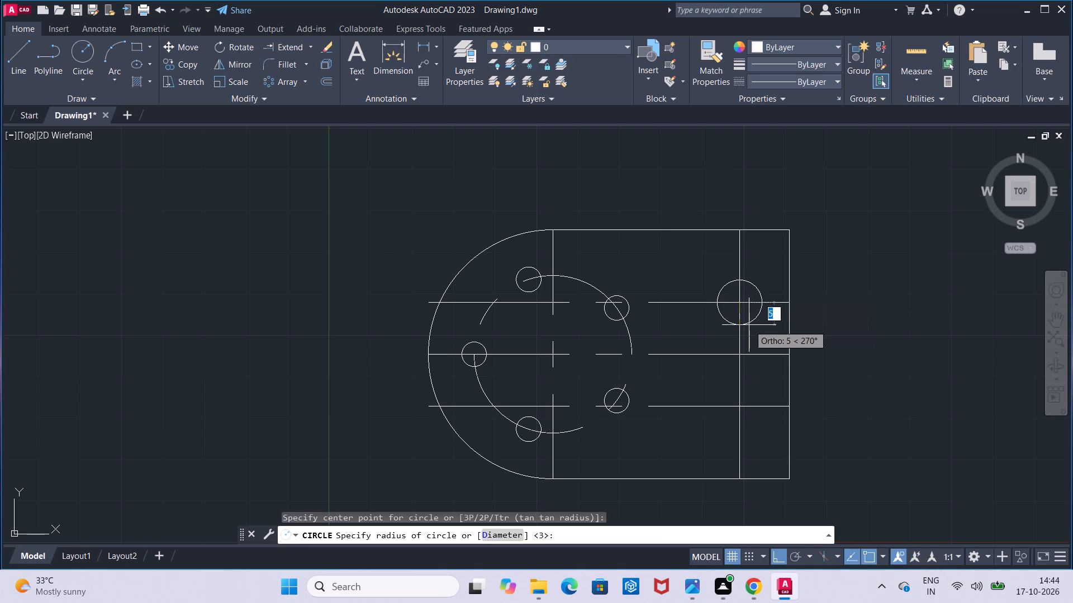
{"action": "key", "text": "6"}
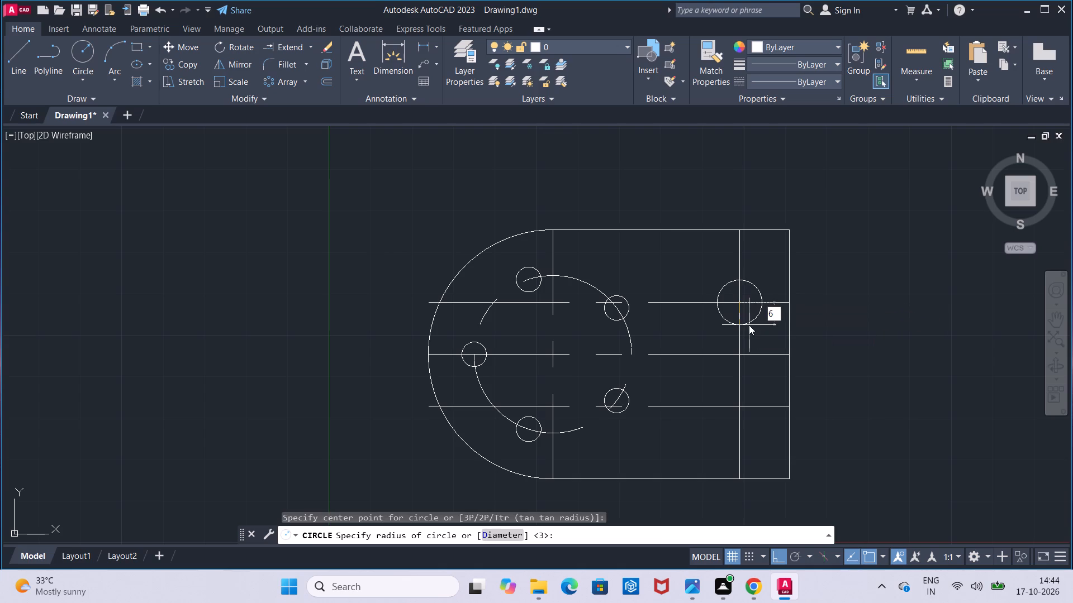
{"action": "key", "text": "Return"}
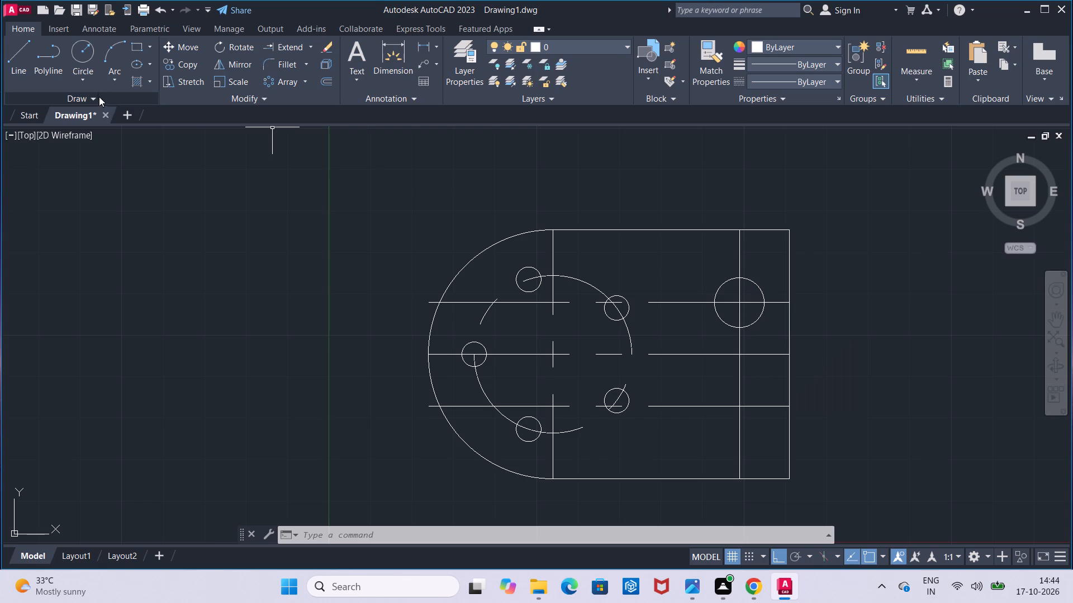
{"action": "left_click", "coordinate": [94, 83]}
{"action": "left_click", "coordinate": [121, 128]}
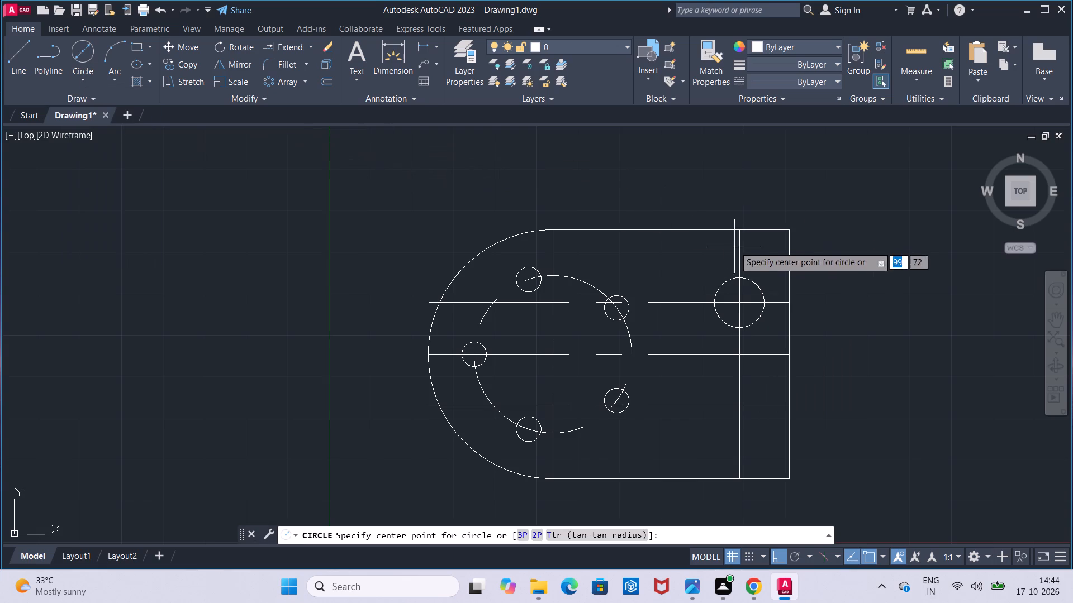
{"action": "left_click", "coordinate": [744, 304]}
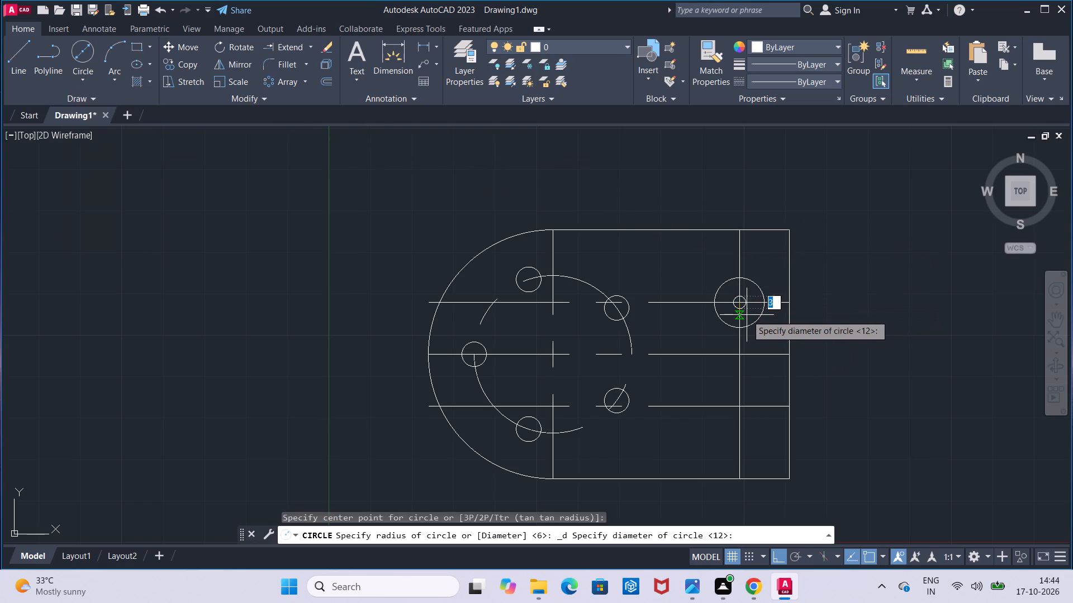
{"action": "key", "text": "7"}
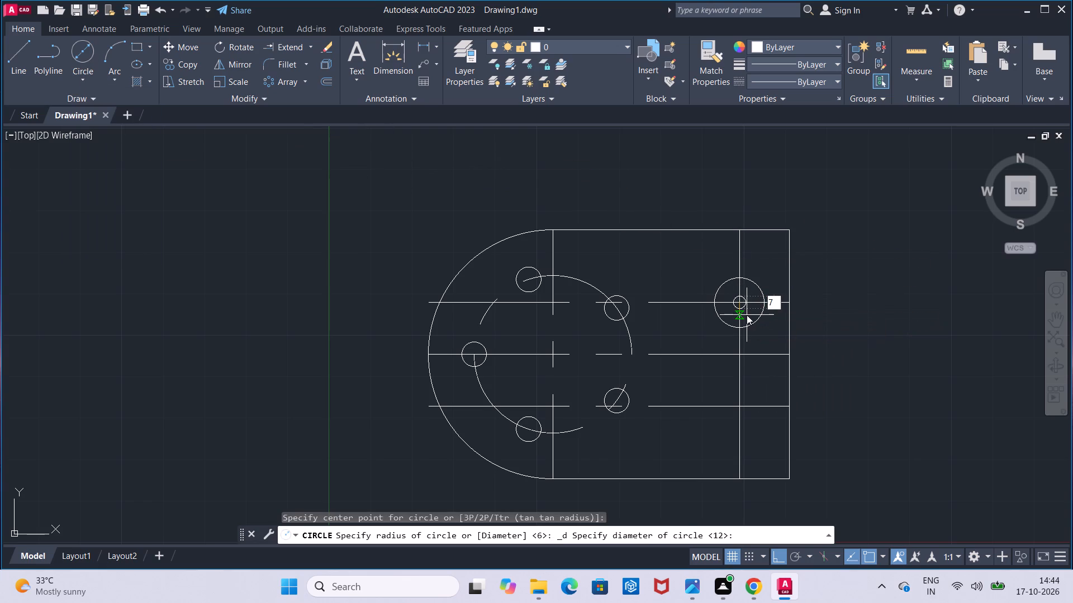
{"action": "key", "text": "Return"}
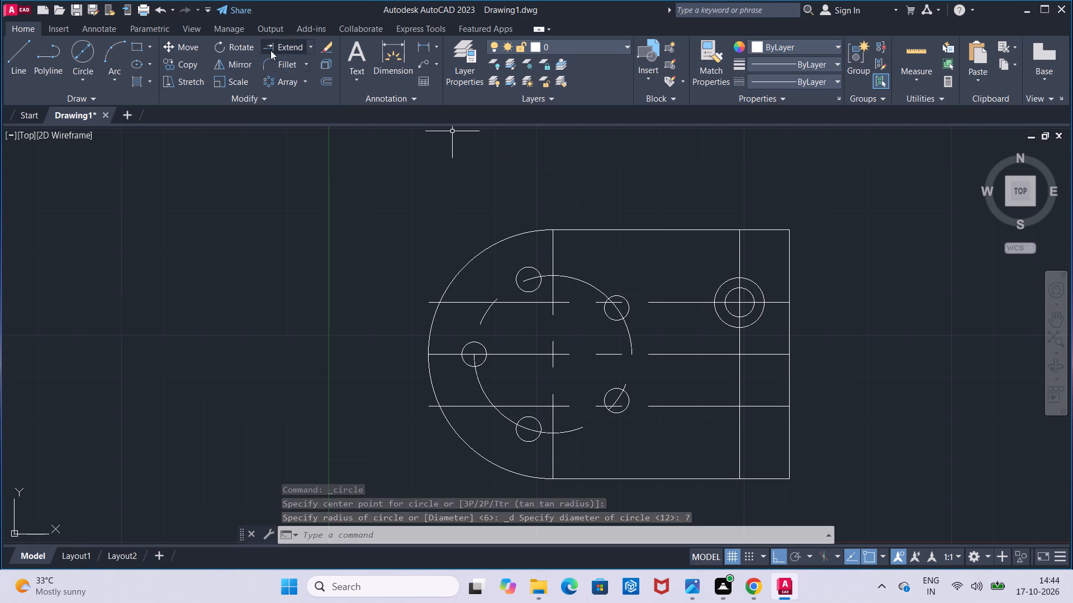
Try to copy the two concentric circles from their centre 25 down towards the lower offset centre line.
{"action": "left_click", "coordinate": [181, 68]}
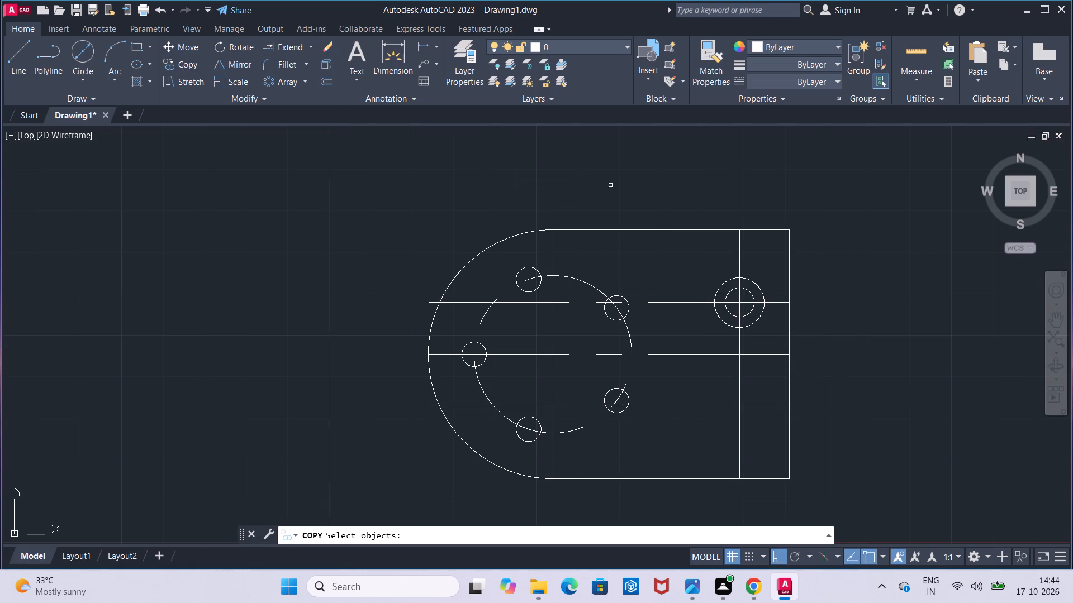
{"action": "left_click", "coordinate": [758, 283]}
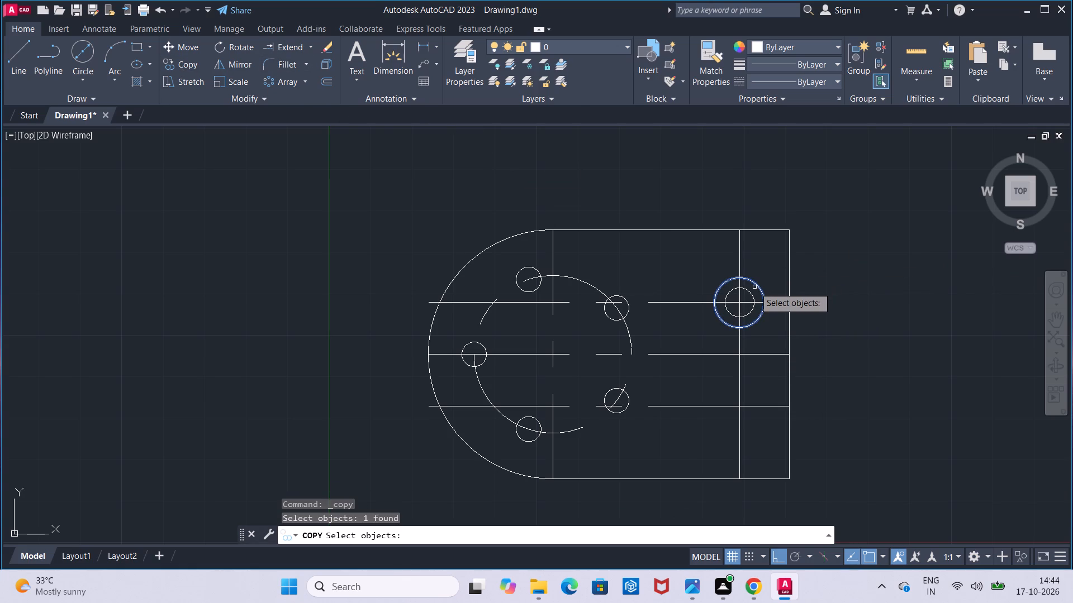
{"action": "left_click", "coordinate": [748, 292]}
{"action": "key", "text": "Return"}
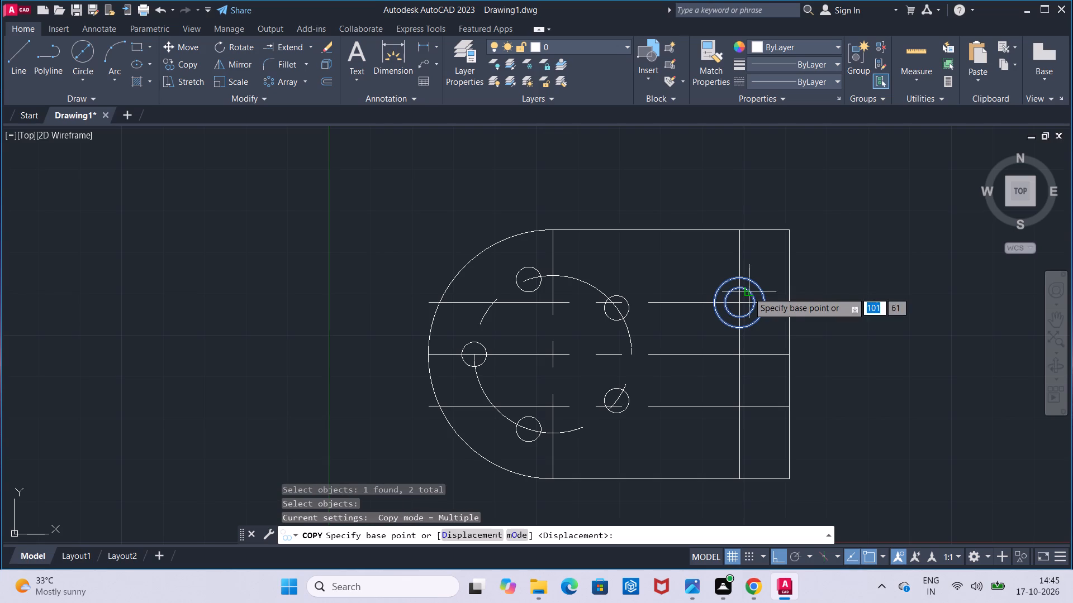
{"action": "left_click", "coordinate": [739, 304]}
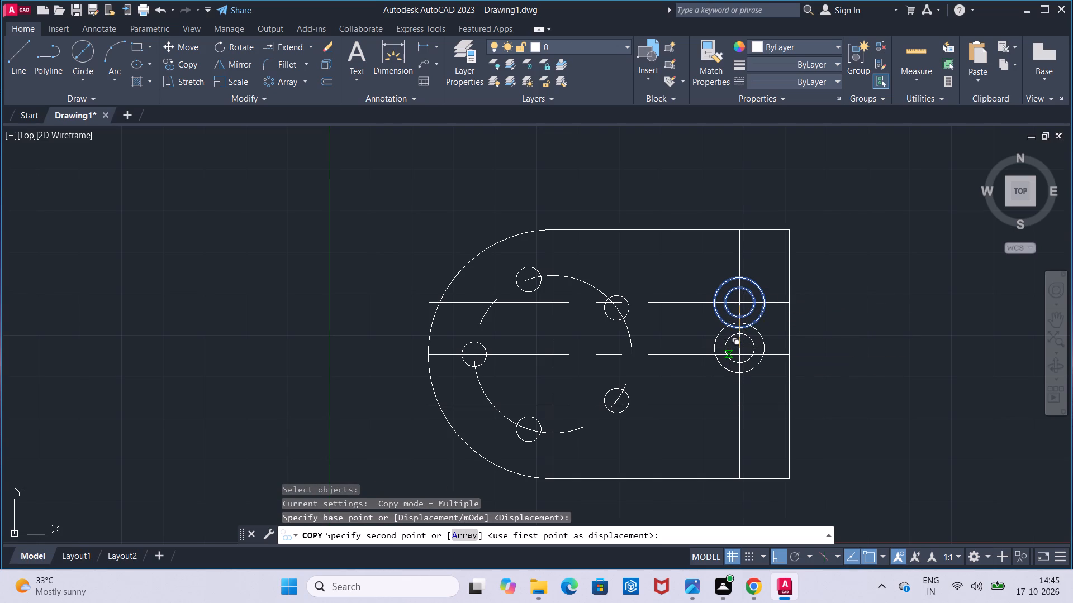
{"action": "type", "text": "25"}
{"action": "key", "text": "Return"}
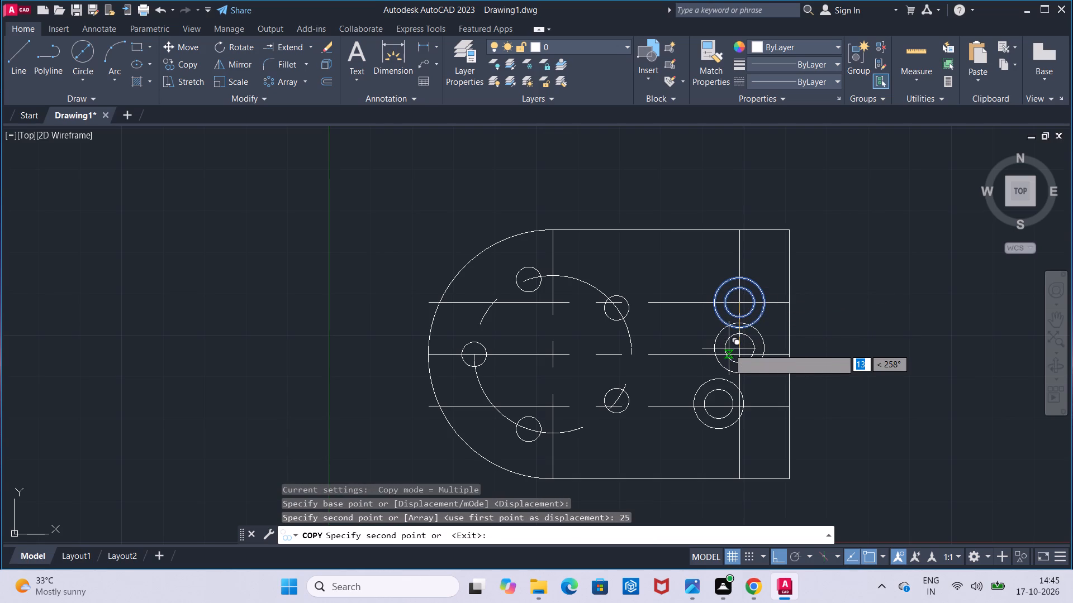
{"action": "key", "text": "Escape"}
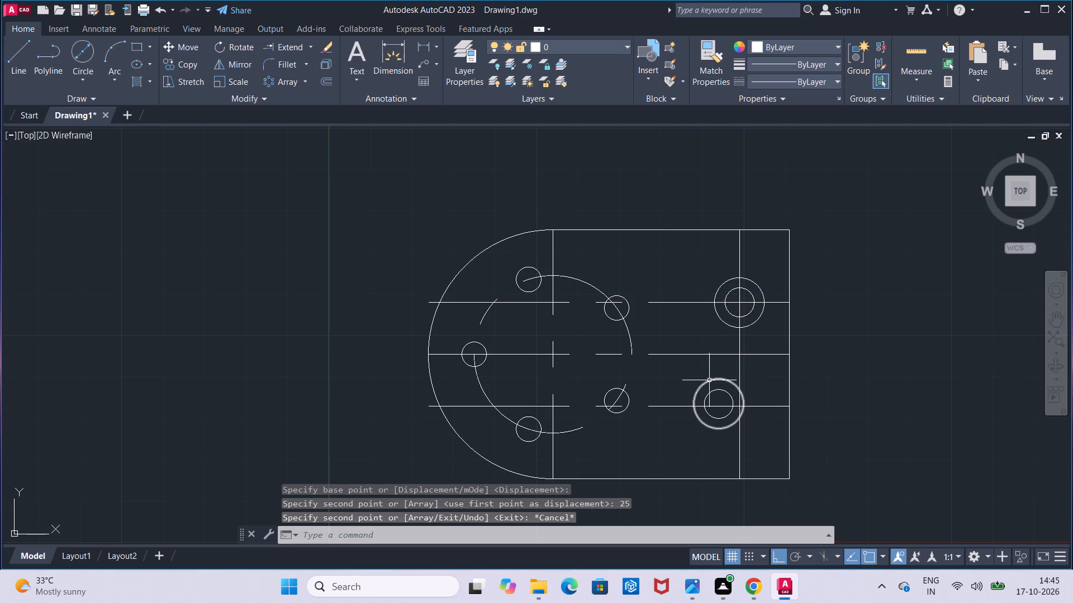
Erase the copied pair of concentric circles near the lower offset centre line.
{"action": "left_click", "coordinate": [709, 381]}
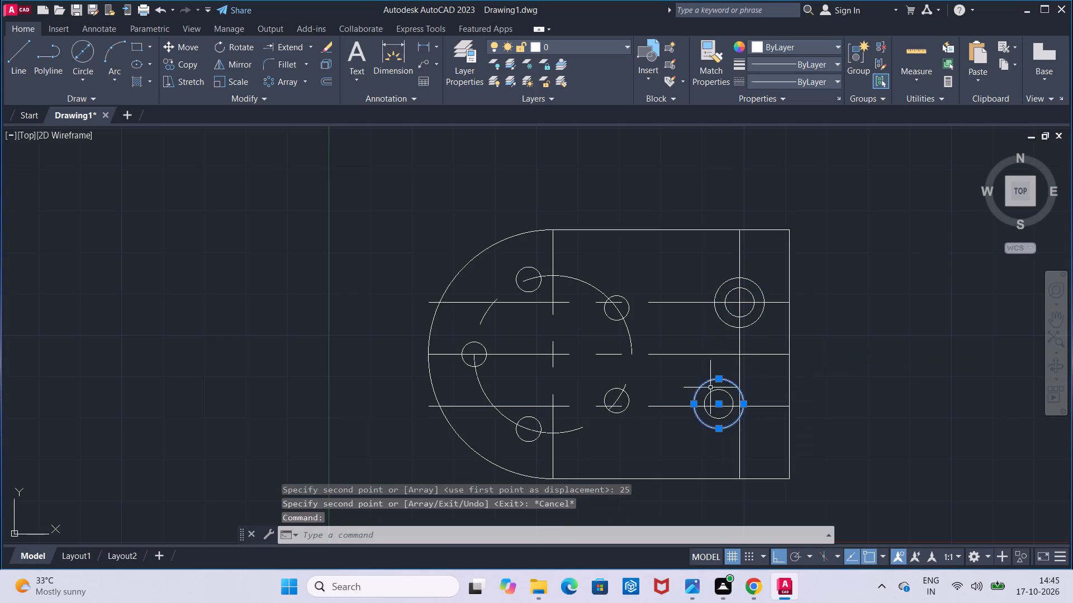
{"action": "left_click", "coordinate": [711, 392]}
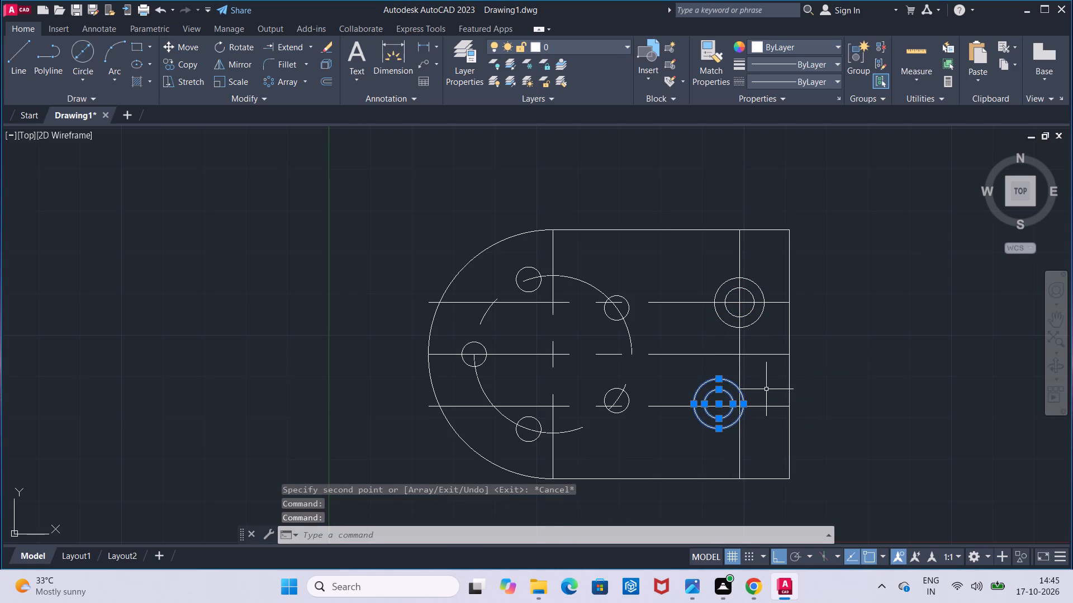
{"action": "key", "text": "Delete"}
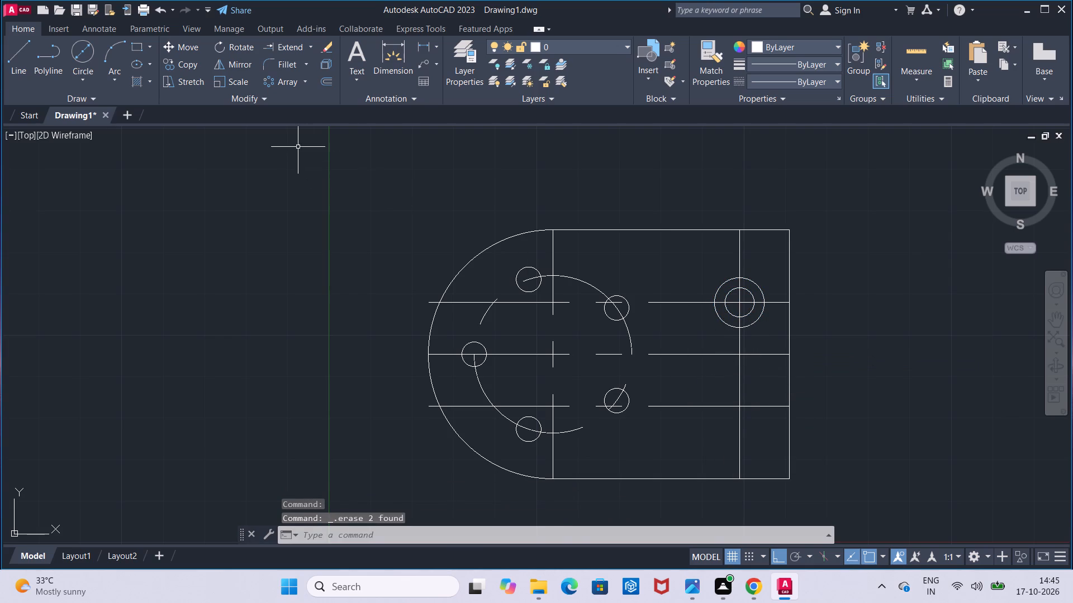
Copy the radius 6 and diameter 7 circles from their centre 25 straight down along the offset vertical line.
{"action": "left_click", "coordinate": [178, 63]}
{"action": "left_click", "coordinate": [723, 284]}
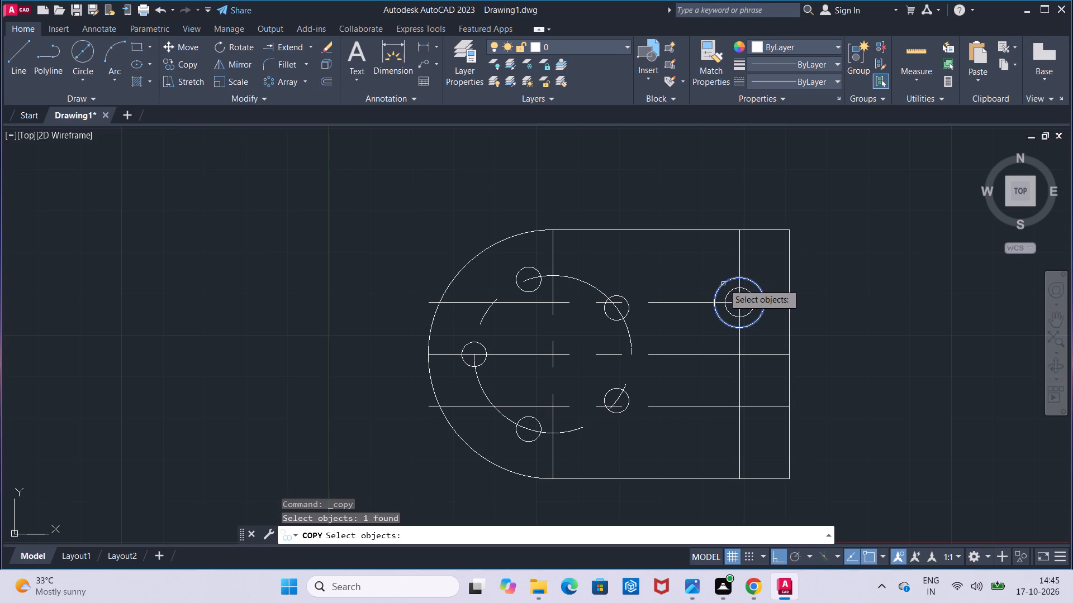
{"action": "left_click", "coordinate": [727, 294]}
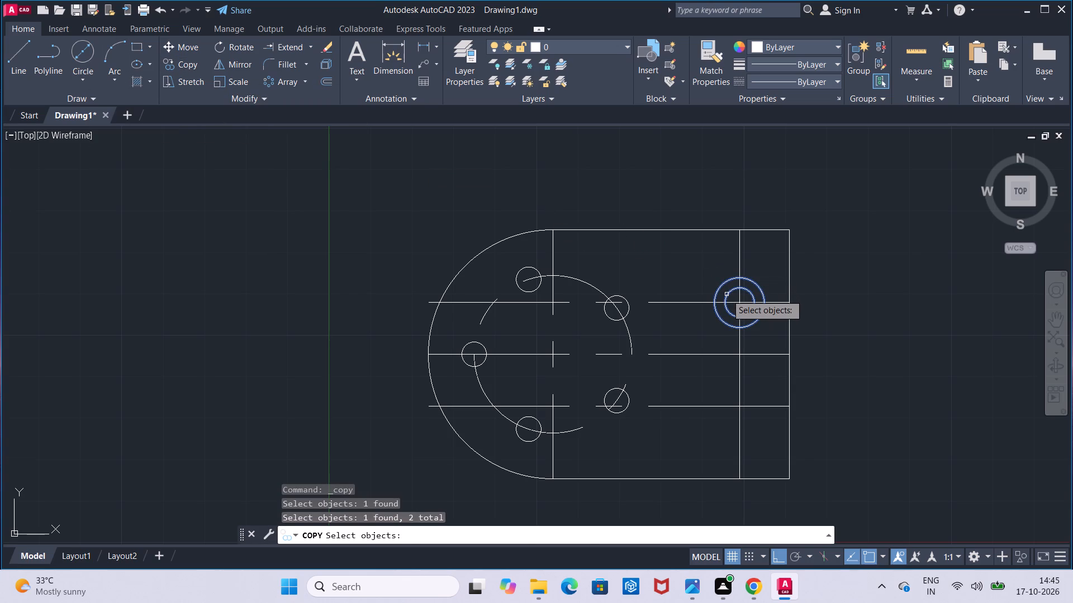
{"action": "key", "text": "Return"}
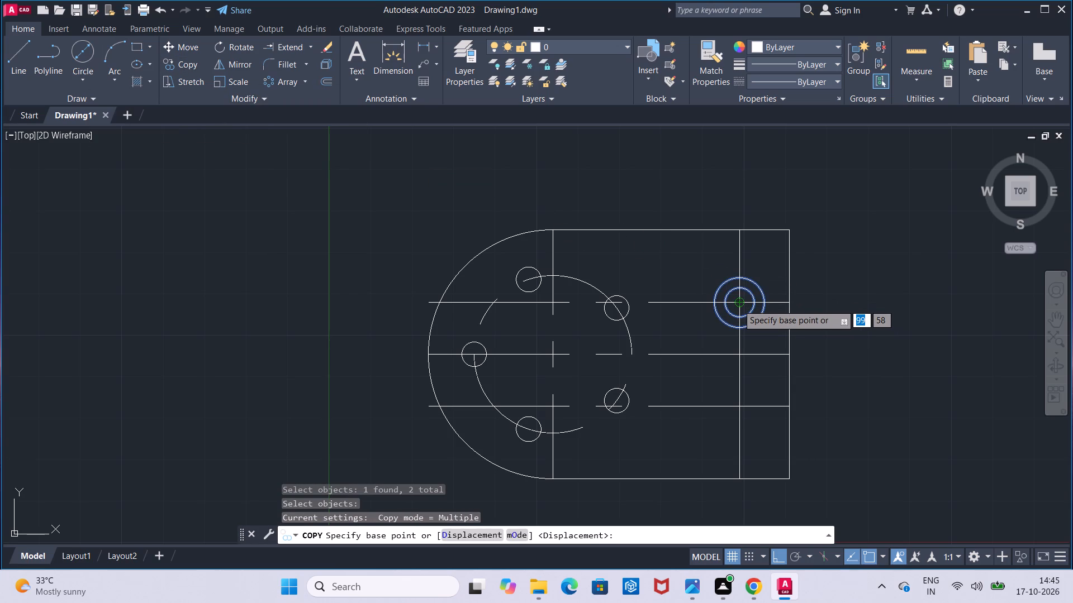
{"action": "left_click", "coordinate": [738, 304]}
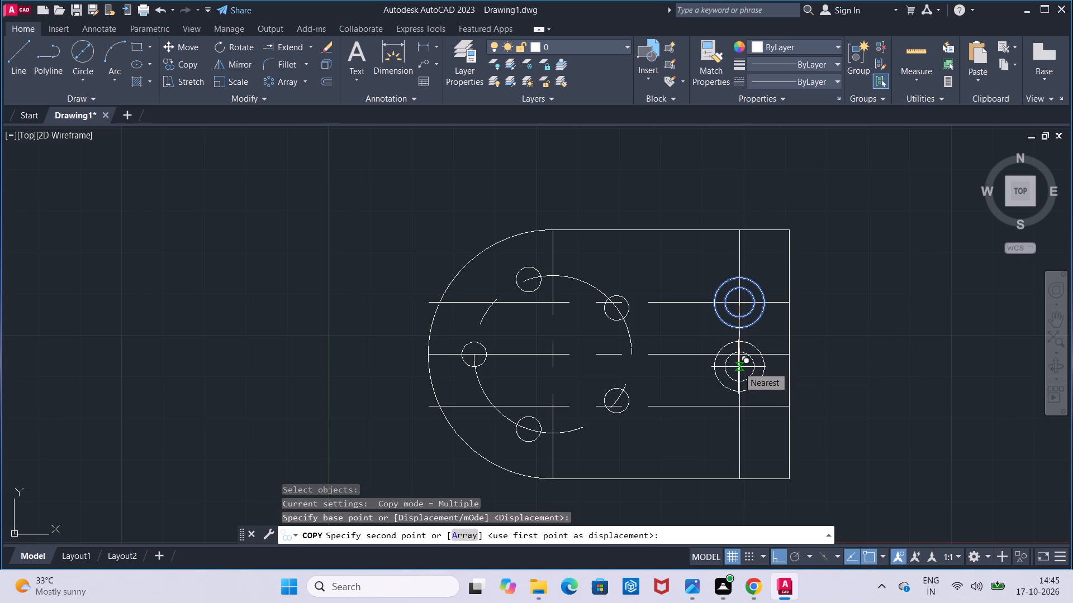
{"action": "key", "text": "2"}
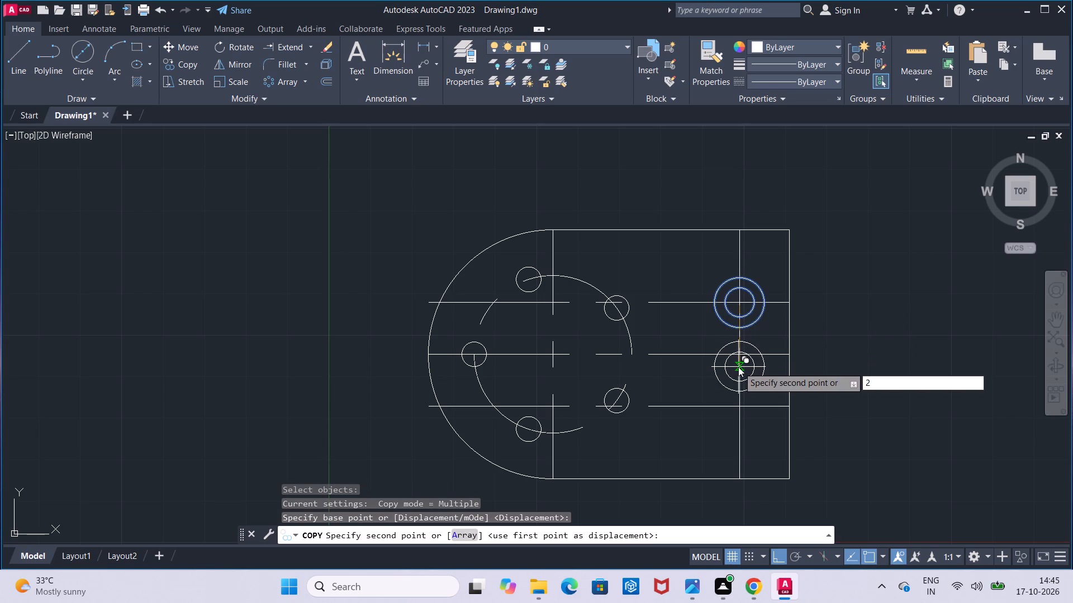
{"action": "key", "text": "5"}
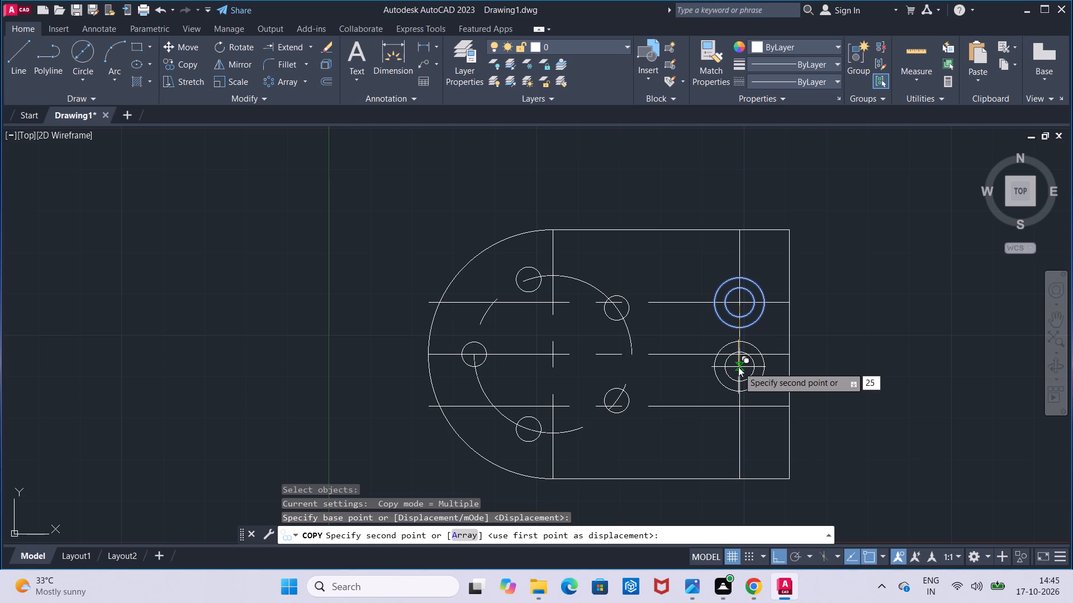
{"action": "key", "text": "Return"}
{"action": "key", "text": "Escape"}
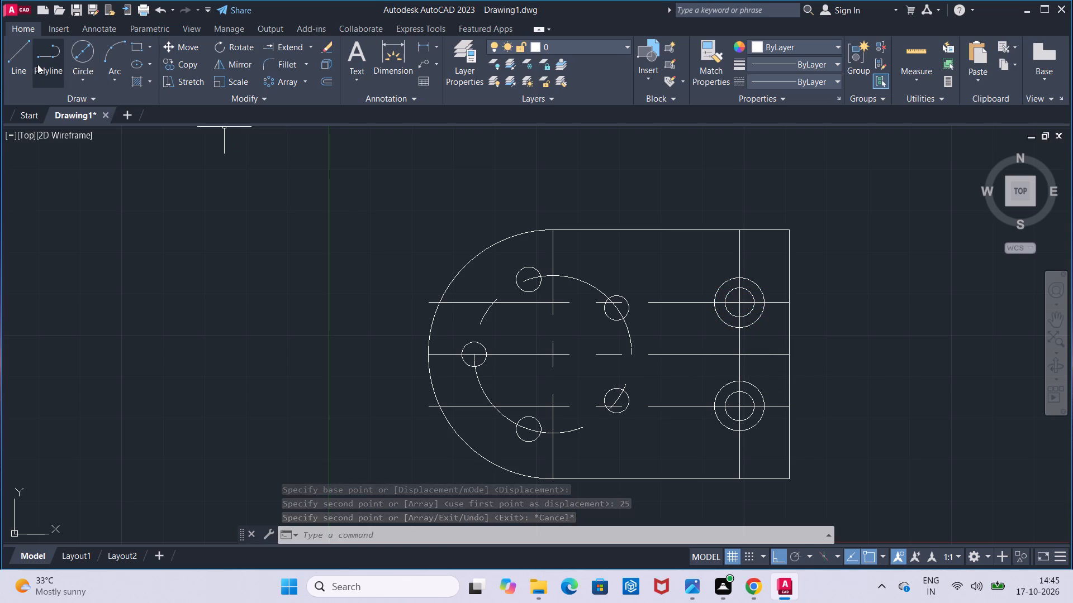
Draw two vertical lines joining the outer counterbore circles at their left and right quadrants.
{"action": "left_click", "coordinate": [14, 59]}
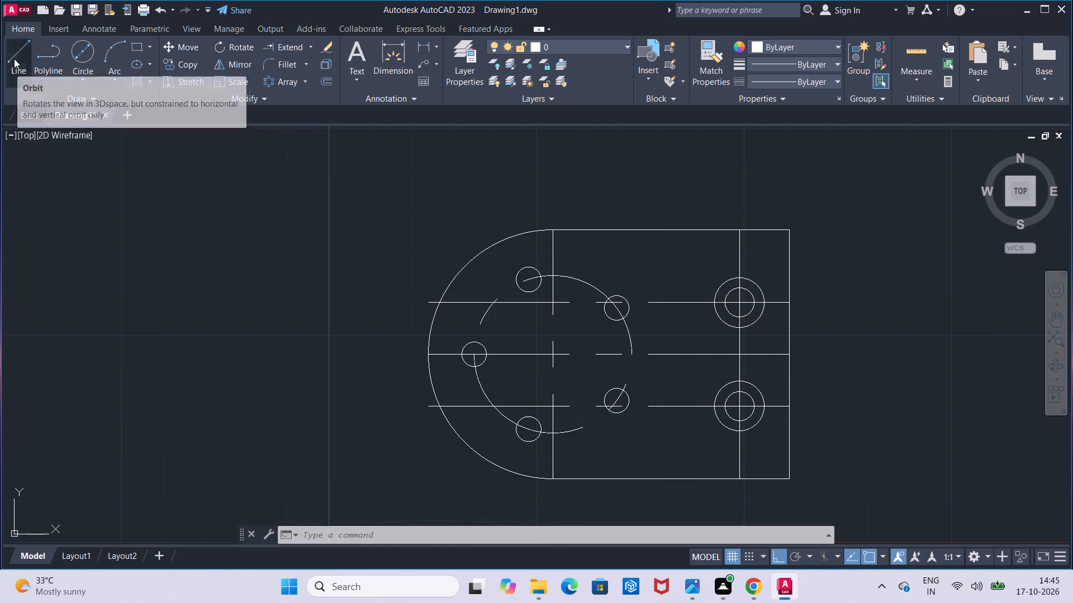
{"action": "left_click", "coordinate": [716, 303]}
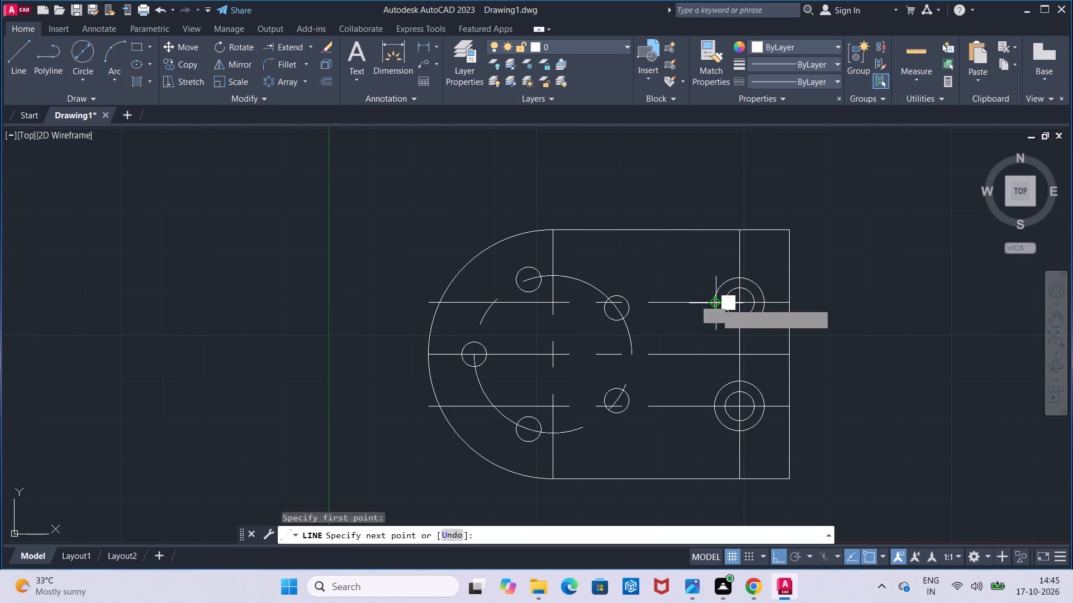
{"action": "left_click", "coordinate": [715, 401]}
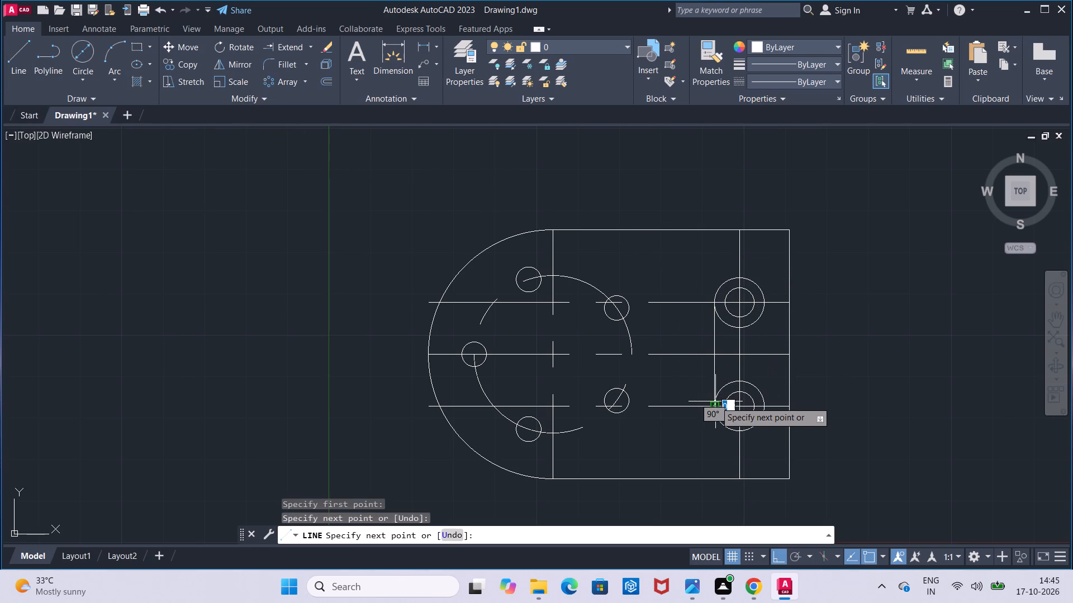
{"action": "key", "text": "Escape"}
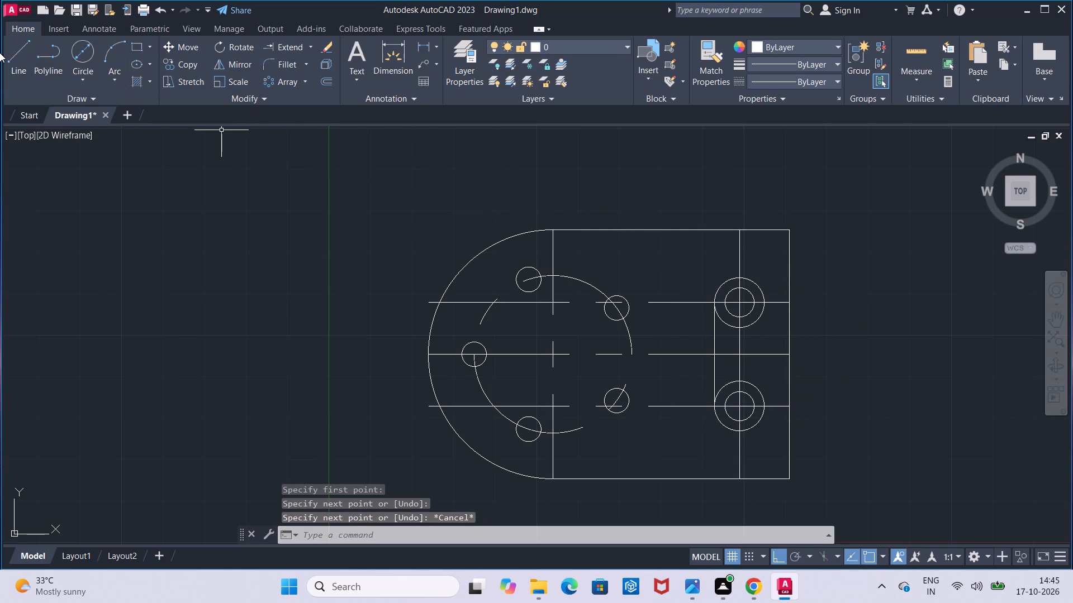
{"action": "left_click", "coordinate": [14, 54]}
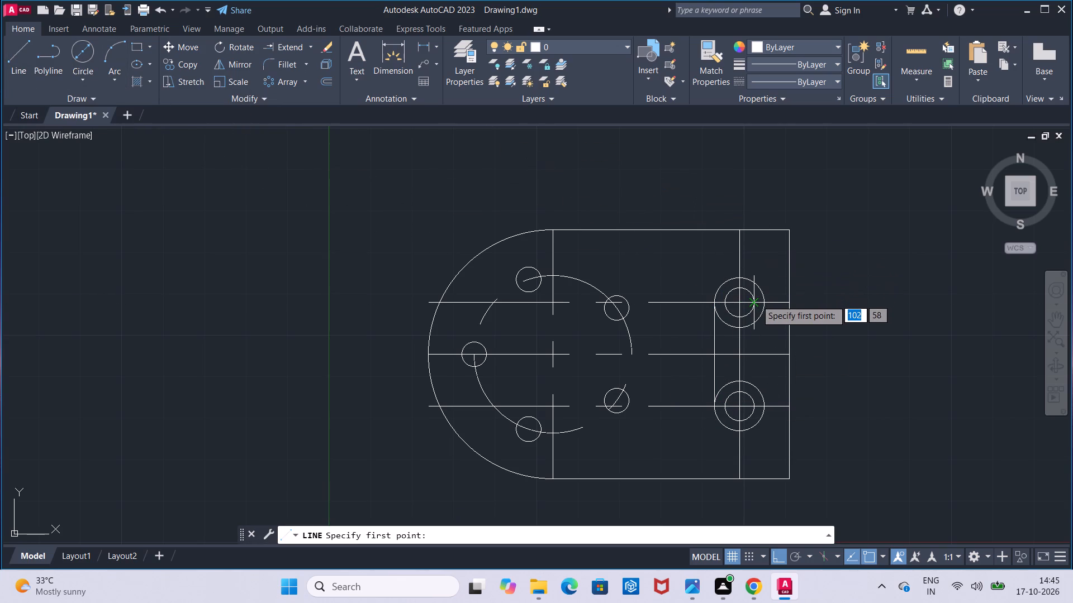
{"action": "left_click", "coordinate": [763, 303]}
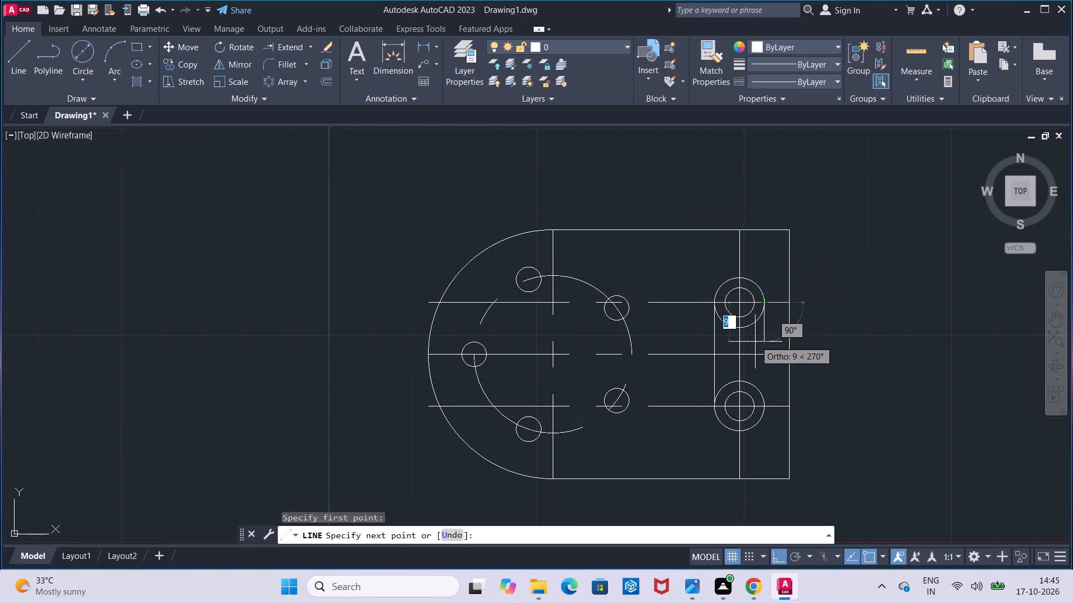
{"action": "left_click", "coordinate": [762, 409]}
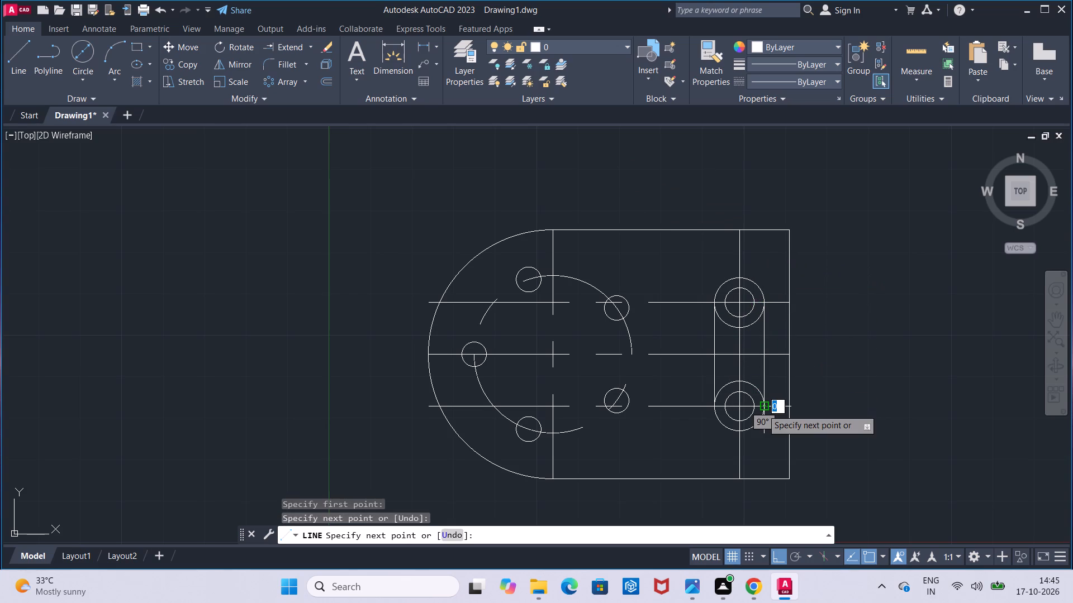
{"action": "key", "text": "Escape"}
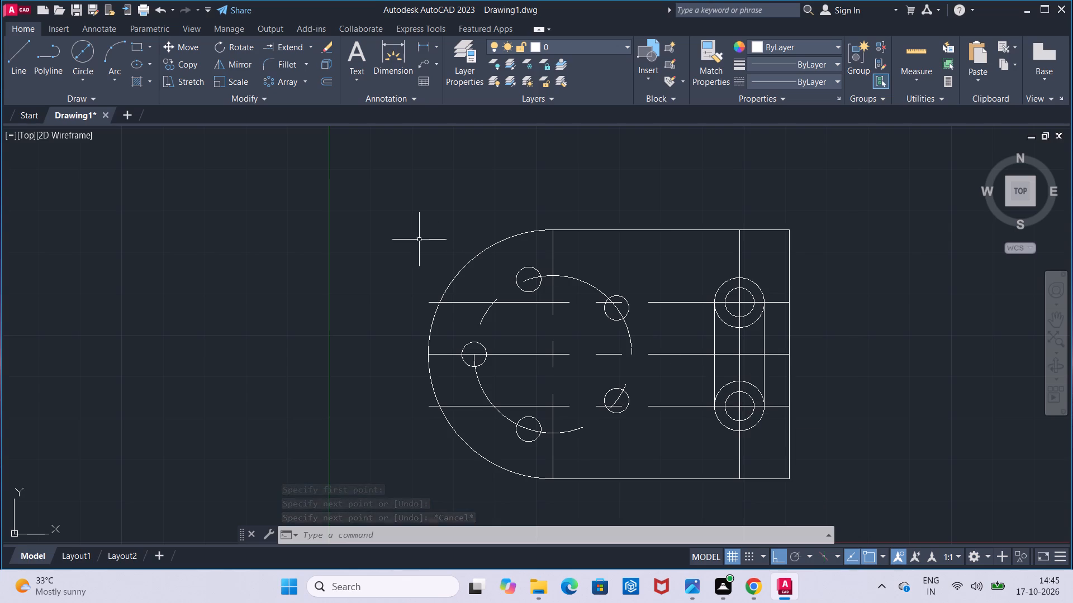
Trim the inner halves of both outer counterbore circles between the two vertical lines to form a slot outline.
{"action": "left_click", "coordinate": [308, 42]}
{"action": "left_click", "coordinate": [301, 63]}
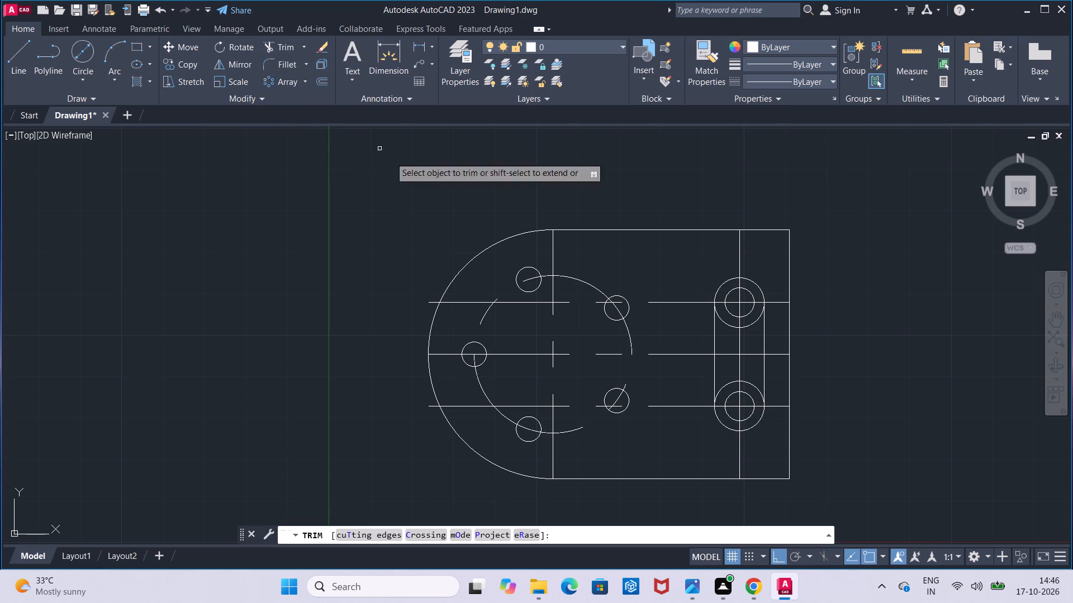
{"action": "left_click", "coordinate": [722, 317]}
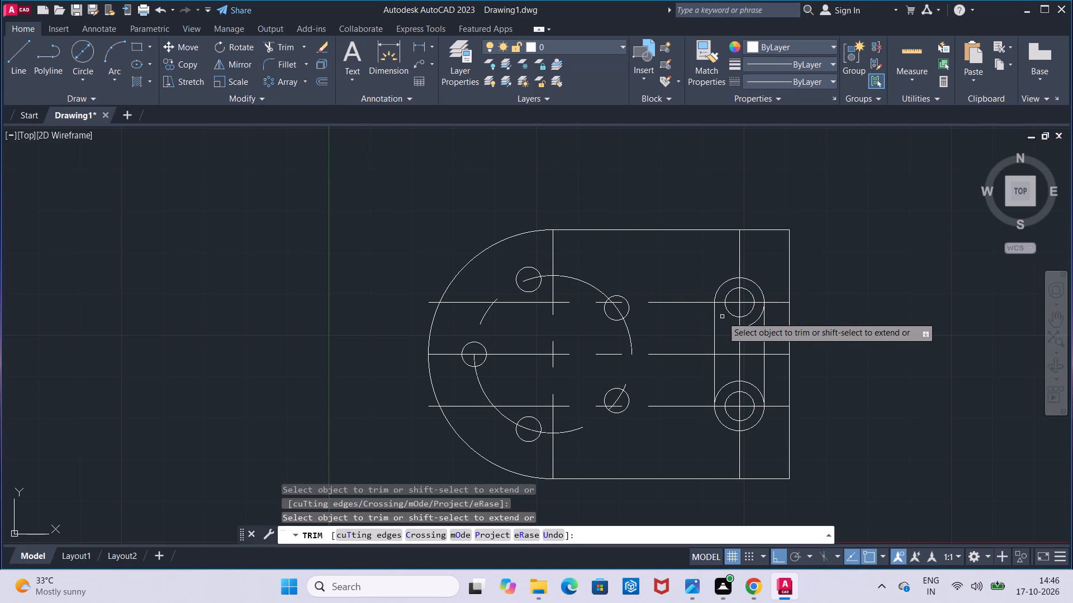
{"action": "left_click", "coordinate": [755, 322]}
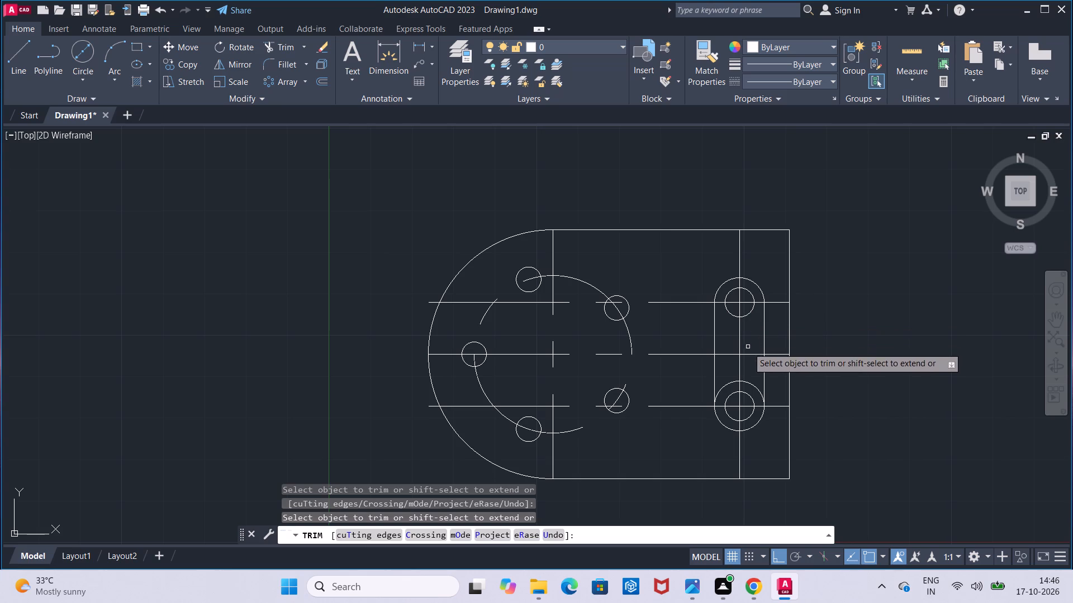
{"action": "left_click", "coordinate": [748, 381]}
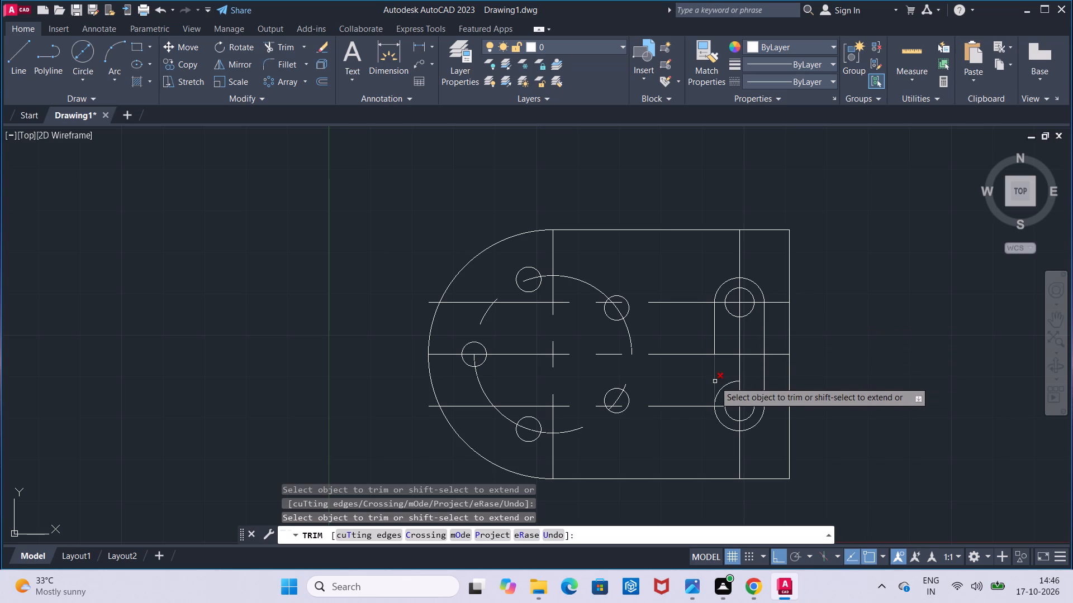
{"action": "left_click", "coordinate": [721, 386]}
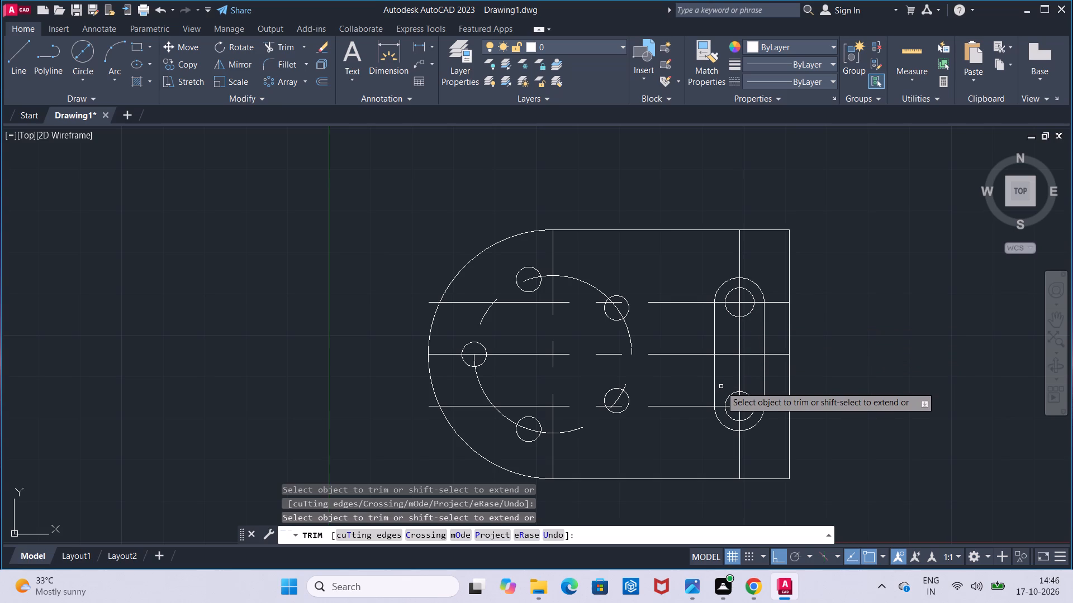
{"action": "key", "text": "Escape"}
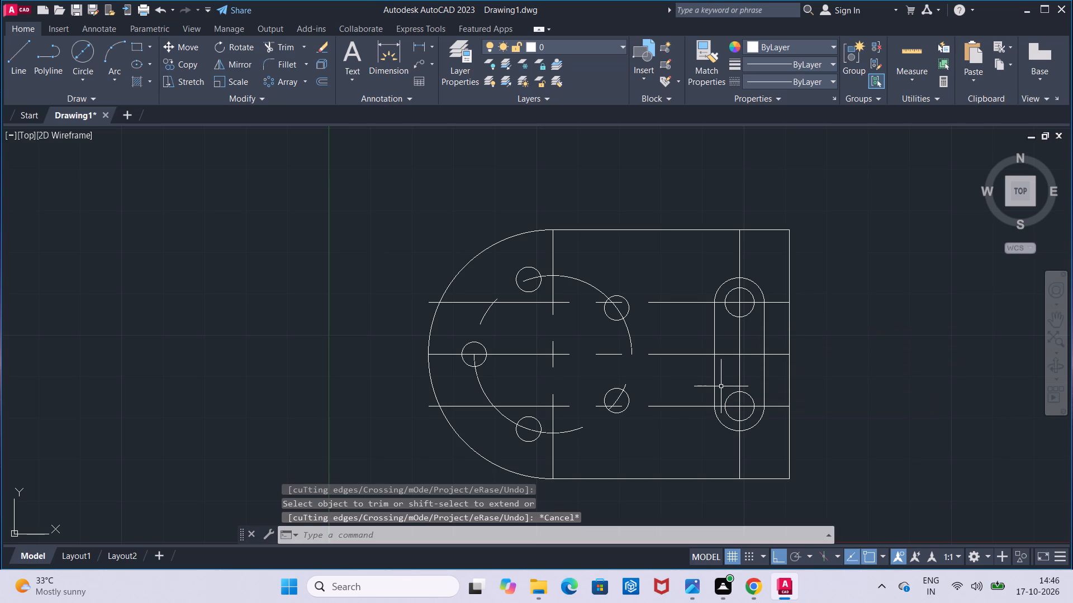
Measure the part's overall length along the middle centre line with a linear dimension, without placing it.
{"action": "scroll", "coordinate": [721, 386], "scroll_direction": "down", "scroll_amount": 1}
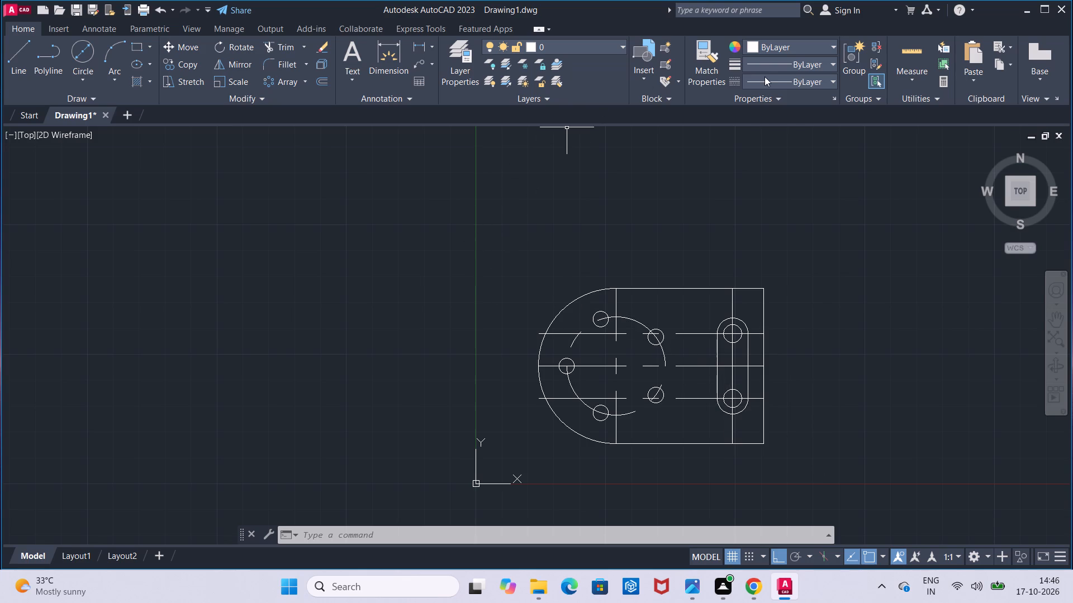
{"action": "left_click", "coordinate": [423, 52]}
{"action": "left_click", "coordinate": [541, 362]}
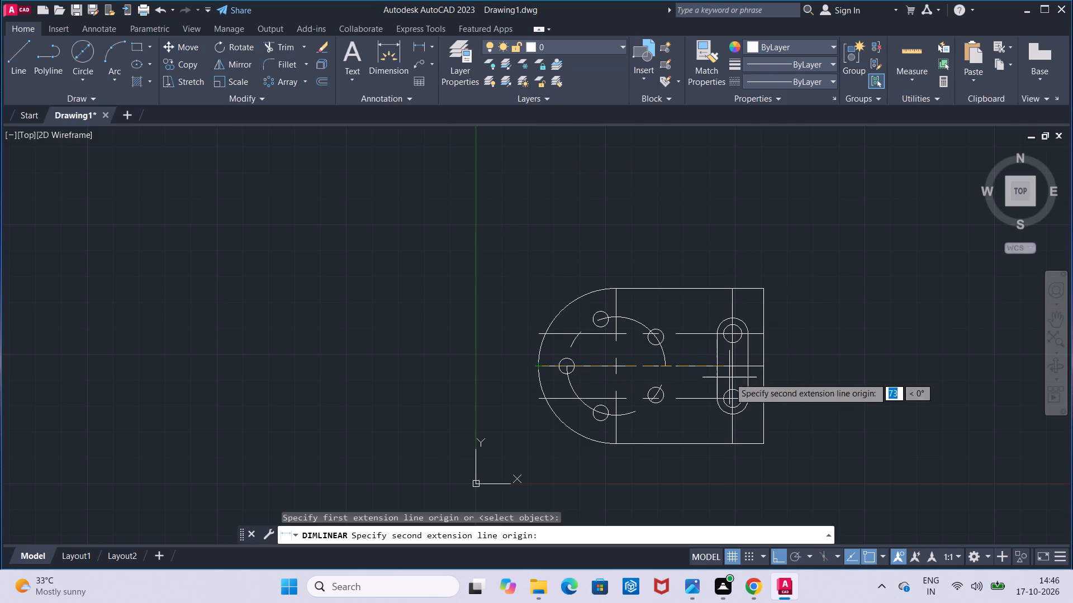
{"action": "left_click", "coordinate": [763, 368]}
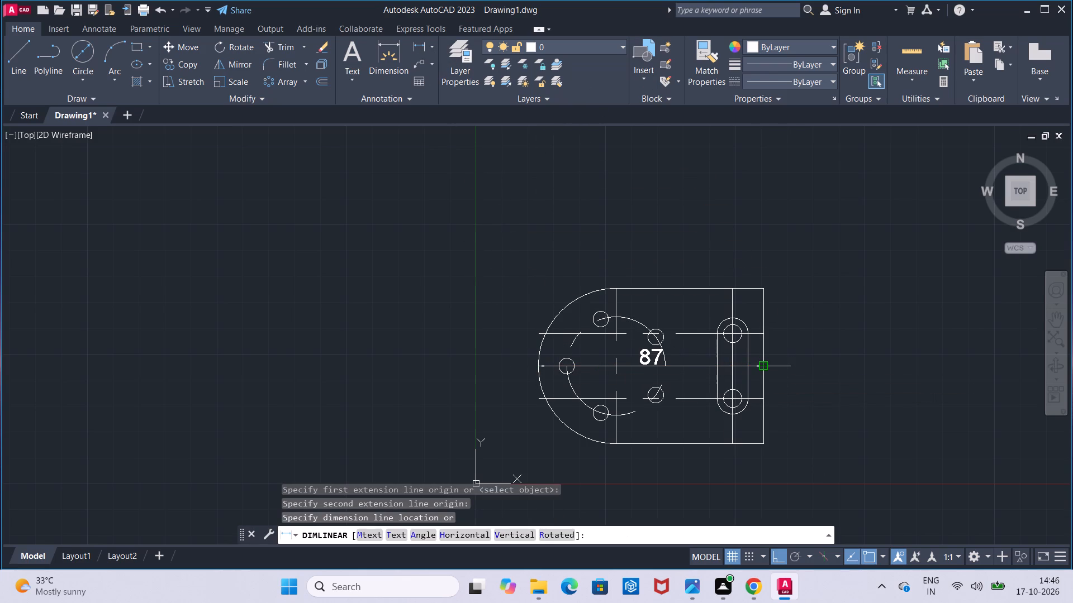
{"action": "key", "text": "Escape"}
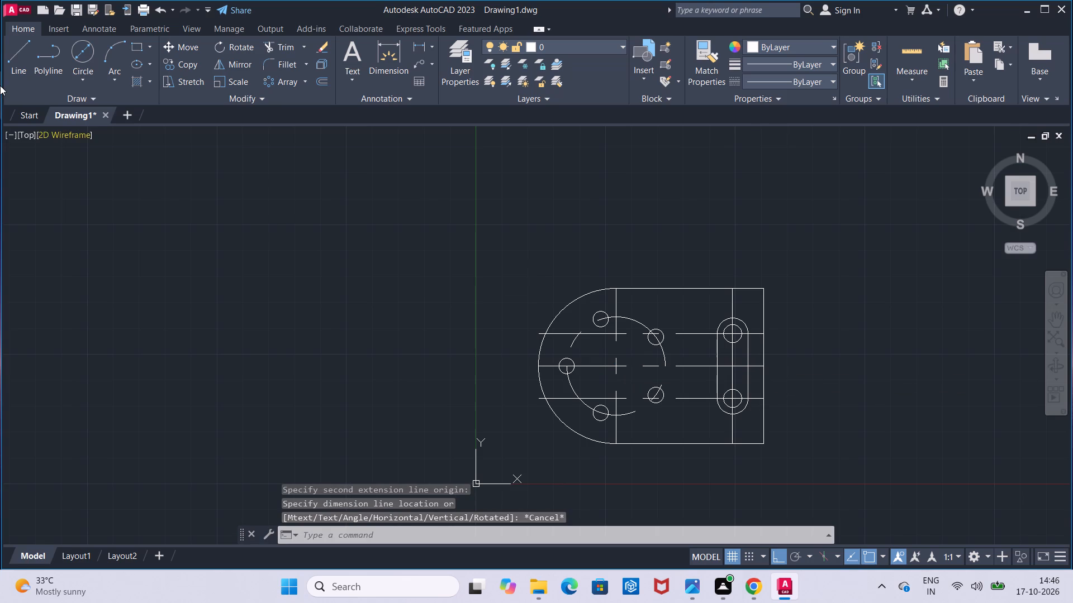
Draw a vertical line up from the rounded end's leftmost point to above the part, continuing with an 87 horizontal line to the right.
{"action": "left_click", "coordinate": [11, 68]}
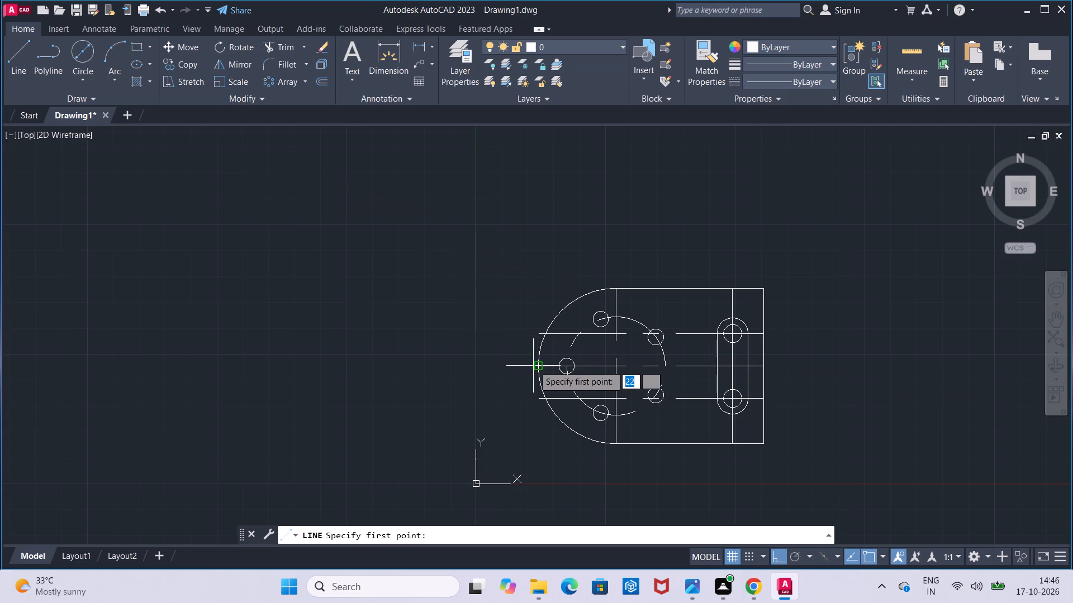
{"action": "left_click", "coordinate": [535, 367]}
{"action": "left_click", "coordinate": [521, 228]}
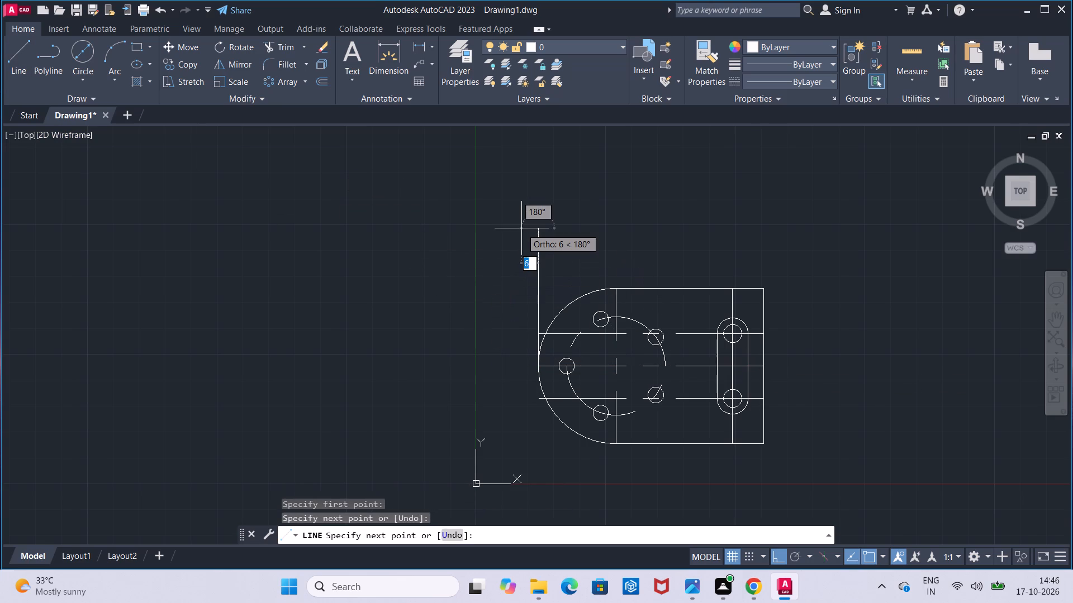
{"action": "type", "text": "87"}
{"action": "key", "text": "Return"}
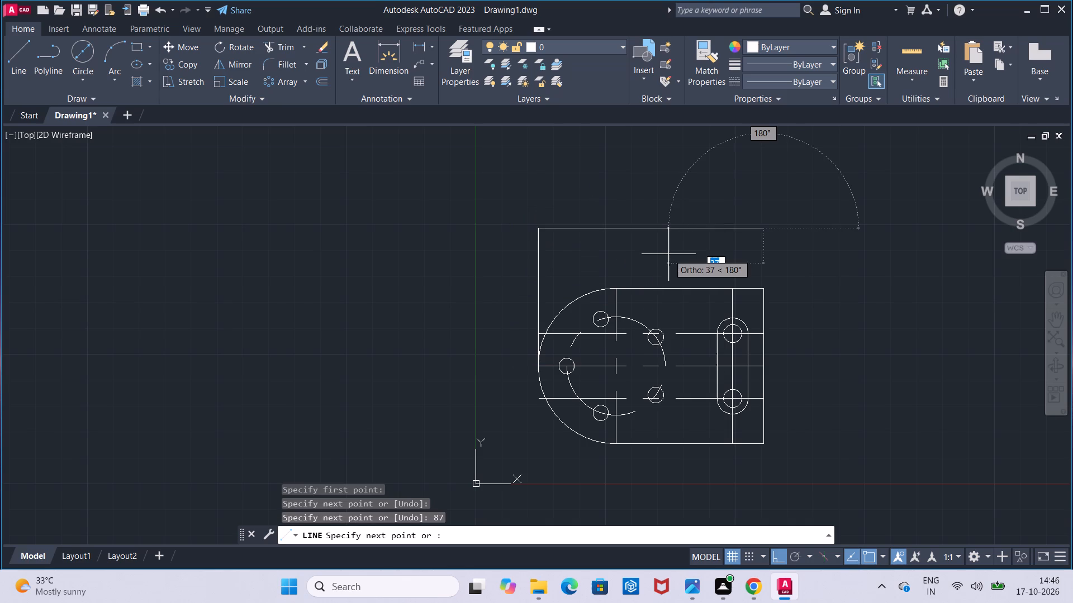
{"action": "key", "text": "Escape"}
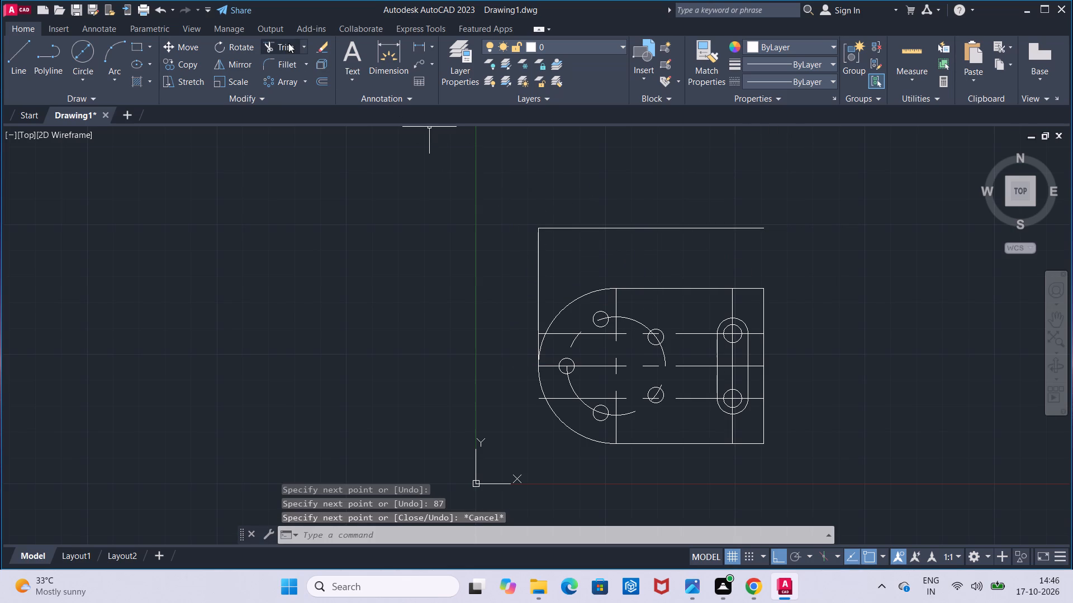
Trim away the vertical projection line connecting the 87 horizontal line down to the part outline.
{"action": "left_click", "coordinate": [288, 43]}
{"action": "left_click_drag", "start_coordinate": [524, 280], "coordinate": [543, 267]}
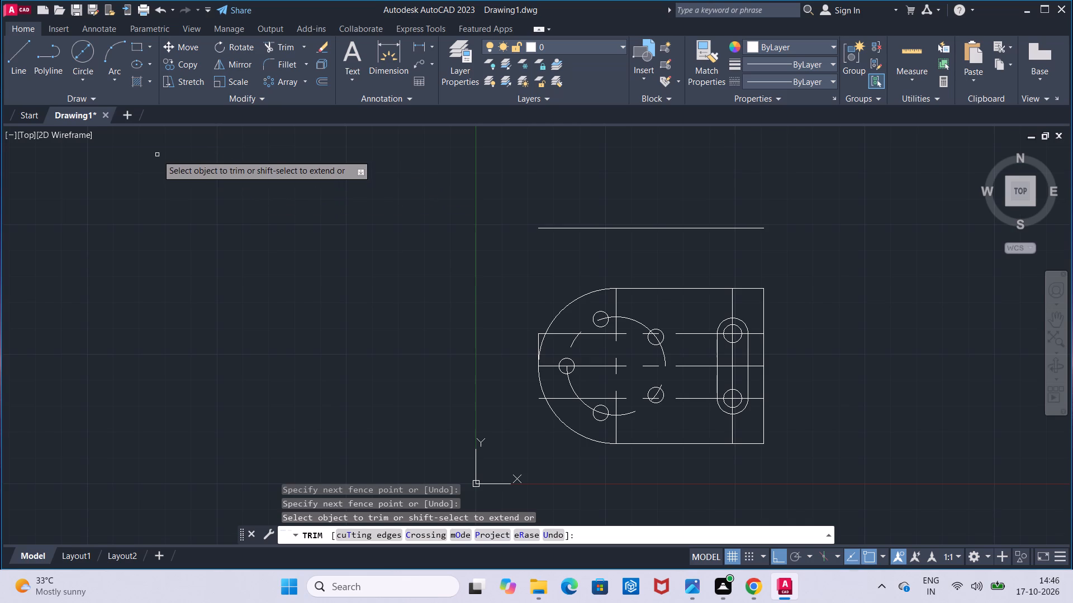
{"action": "key", "text": "Escape"}
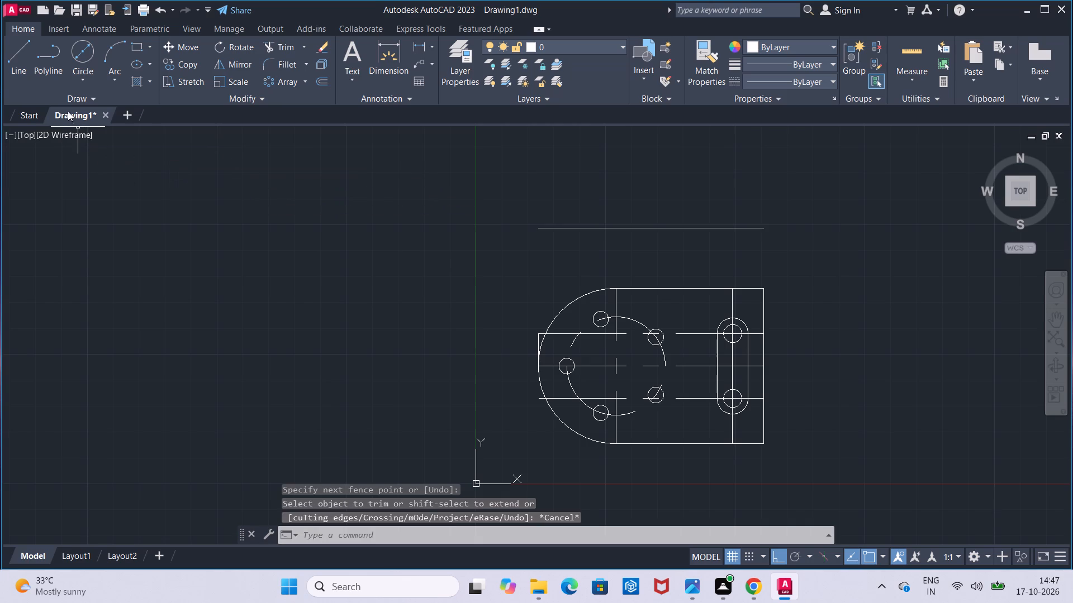
Draw a 35 vertical line up from the 87 line's left end, then a horizontal top edge rightward, extended by a 57 segment.
{"action": "left_click", "coordinate": [26, 74]}
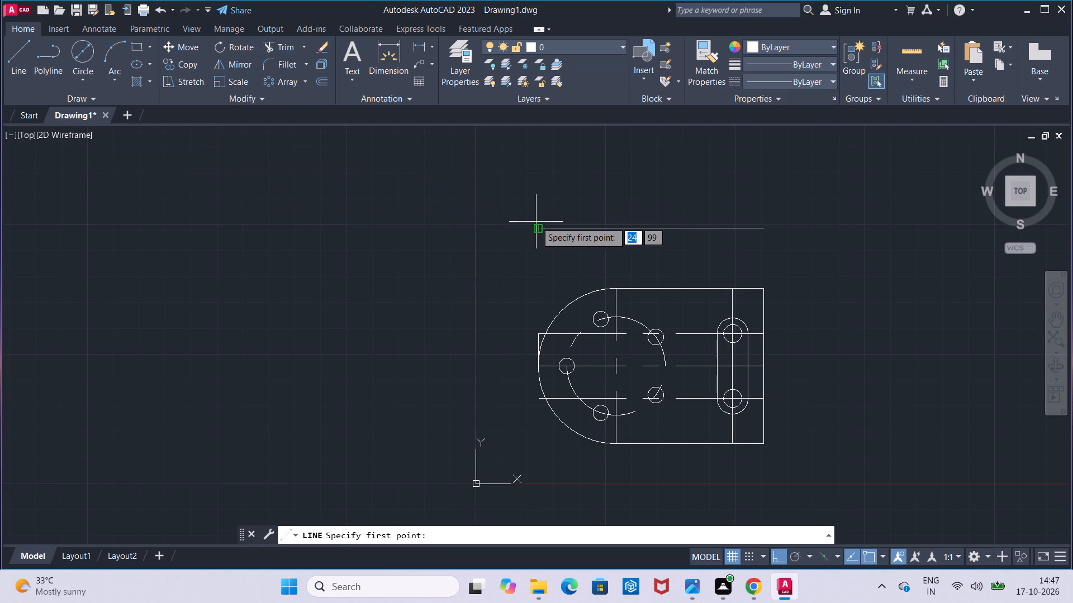
{"action": "left_click", "coordinate": [536, 222]}
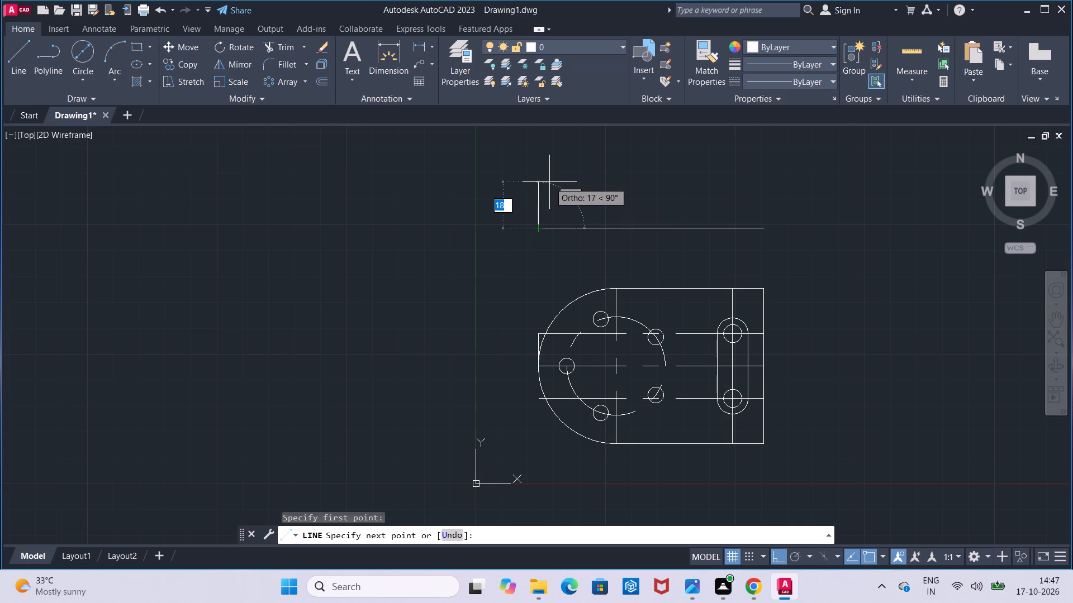
{"action": "type", "text": "35"}
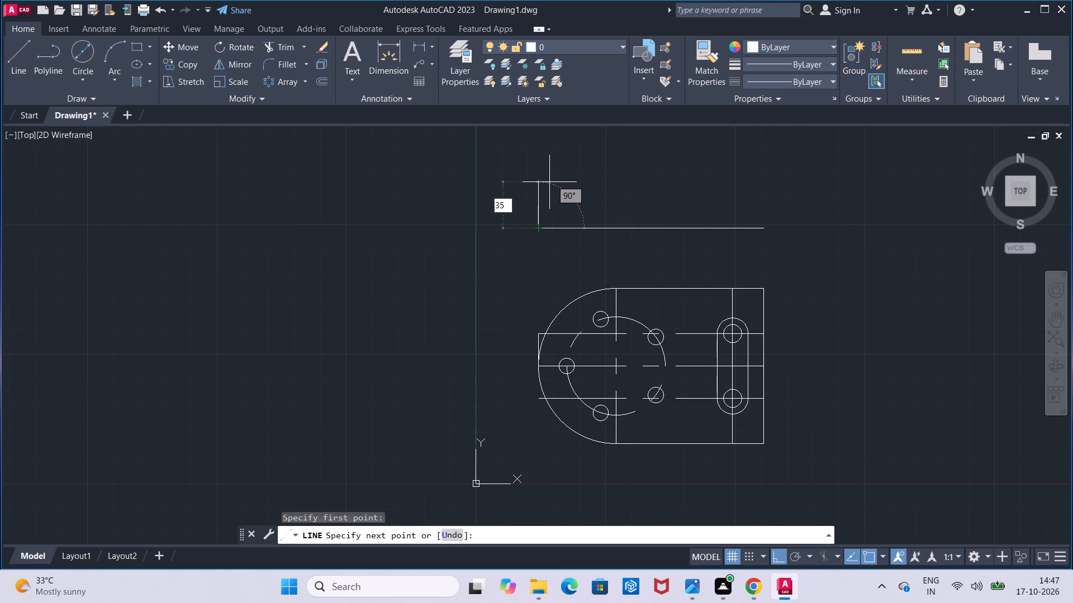
{"action": "key", "text": "Return"}
{"action": "scroll", "coordinate": [549, 182], "scroll_direction": "down", "scroll_amount": 1}
{"action": "right_click_drag", "start_coordinate": [551, 177], "coordinate": [538, 231]}
{"action": "middle_click_drag", "start_coordinate": [551, 177], "coordinate": [538, 231]}
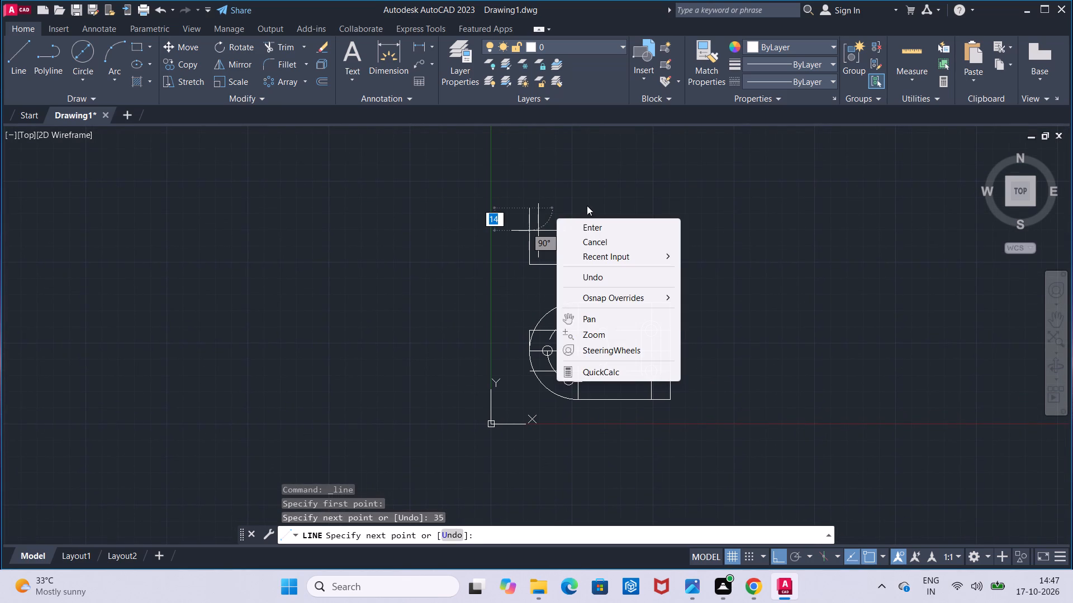
{"action": "left_click", "coordinate": [587, 205]}
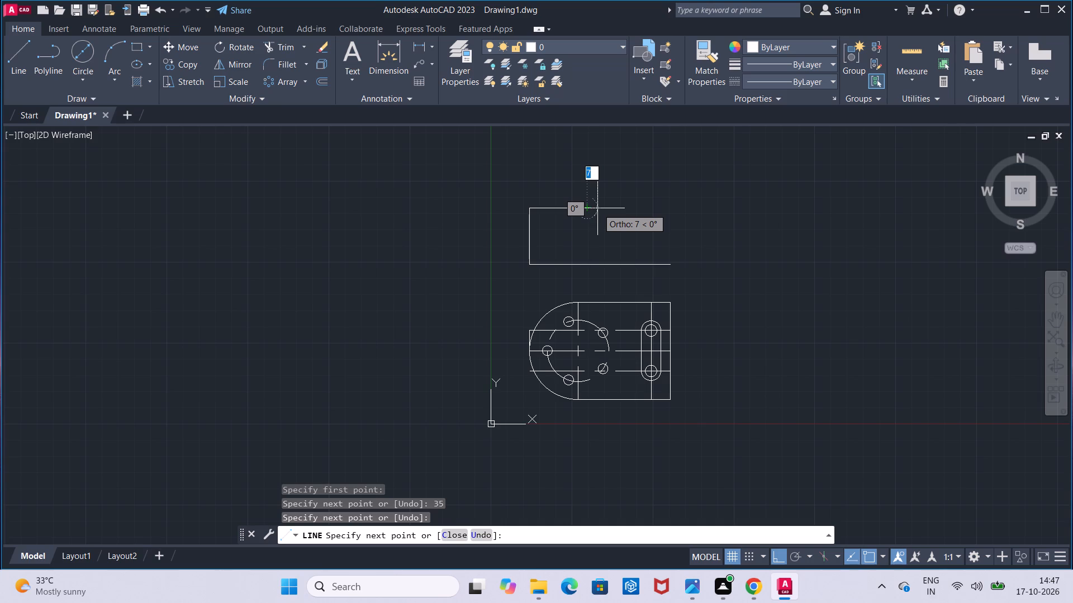
{"action": "key", "text": "BackSpace"}
{"action": "key", "text": "5"}
{"action": "key", "text": "7"}
{"action": "key", "text": "Return"}
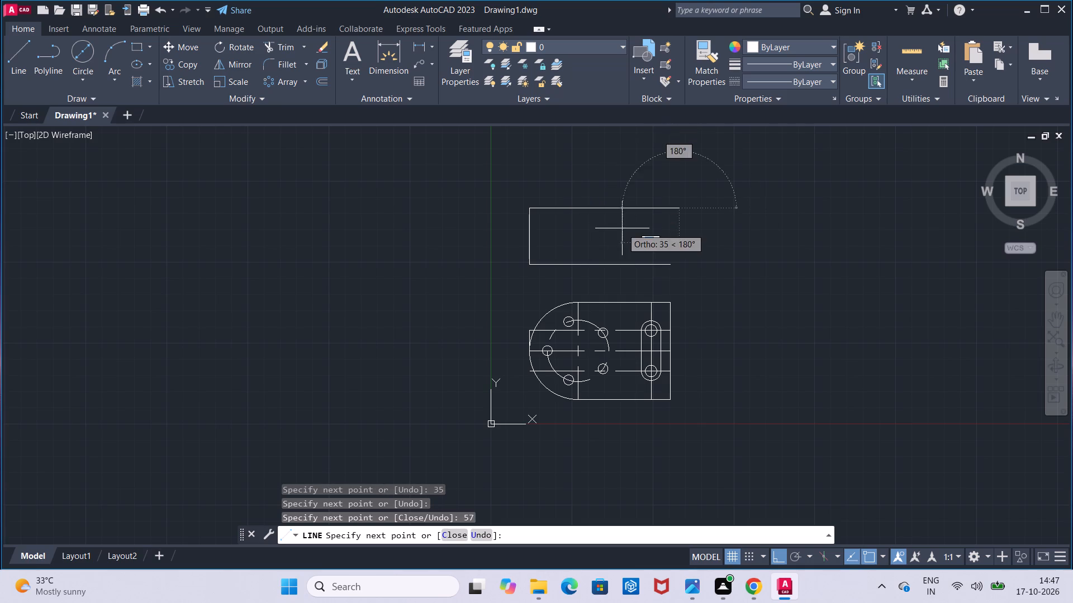
{"action": "key", "text": "Escape"}
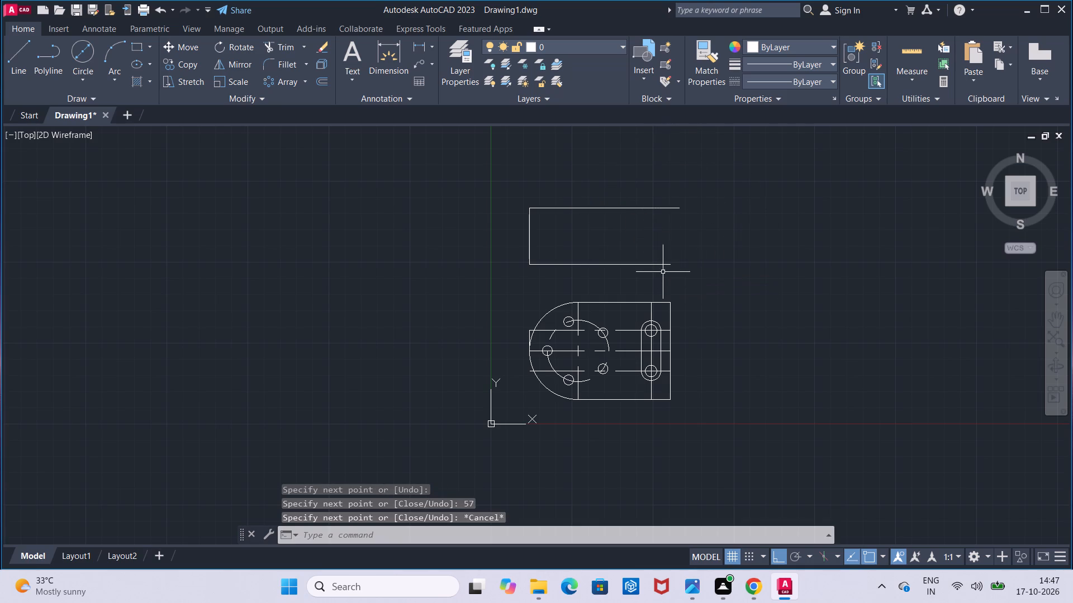
Delete both horizontal segments of the upper view's top edge.
{"action": "left_click", "coordinate": [661, 208]}
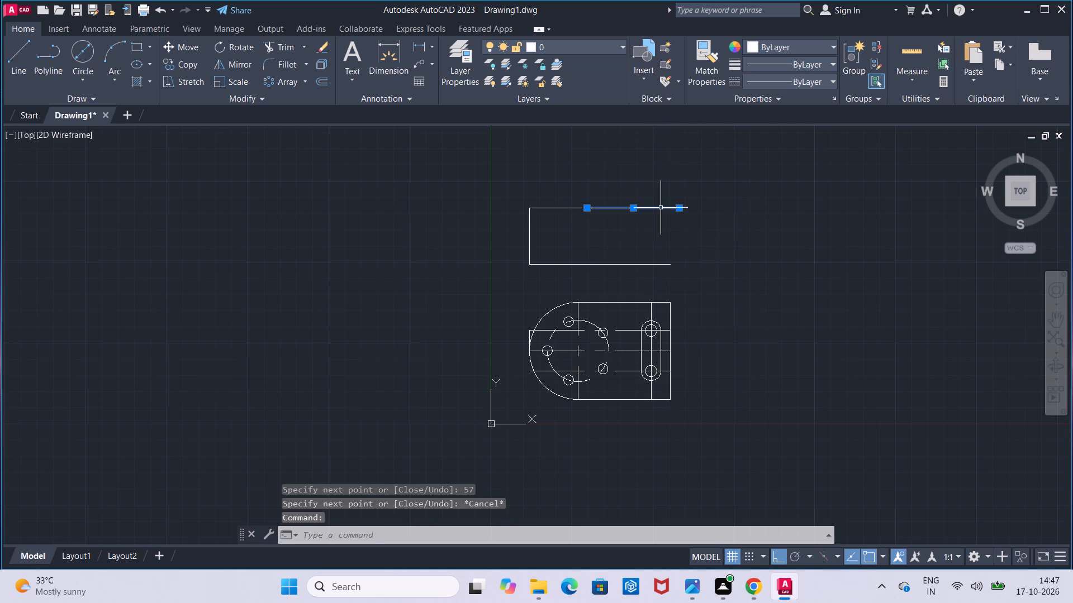
{"action": "key", "text": "Delete"}
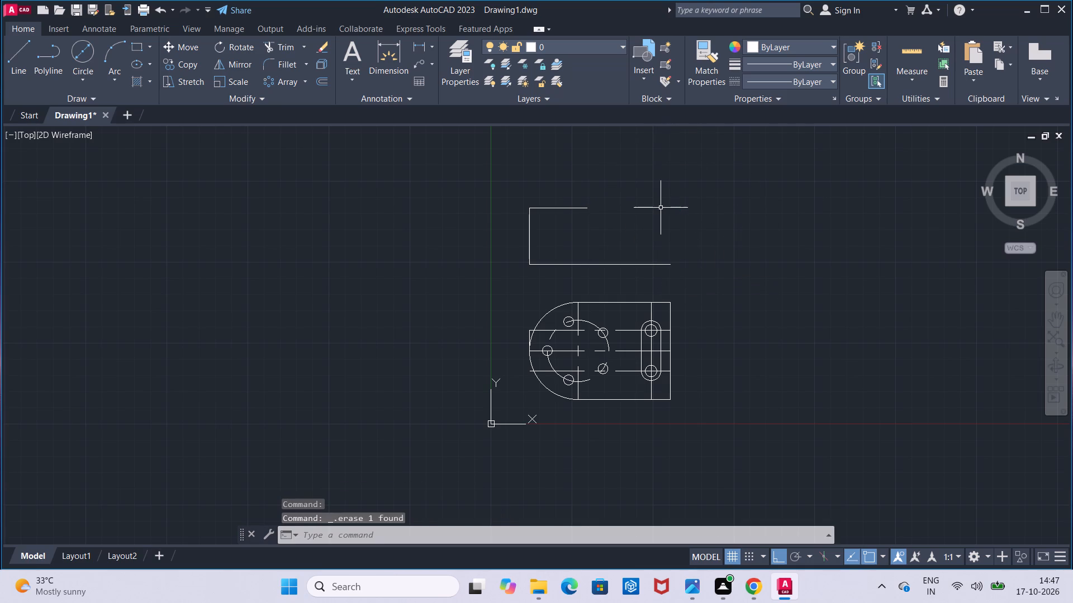
{"action": "left_click", "coordinate": [558, 209]}
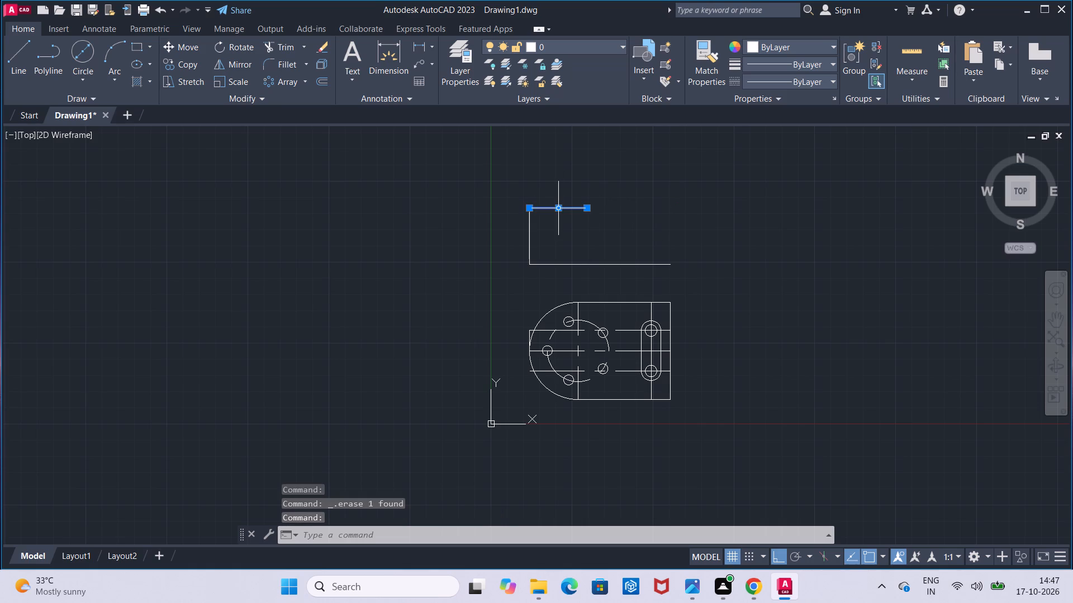
{"action": "key", "text": "Delete"}
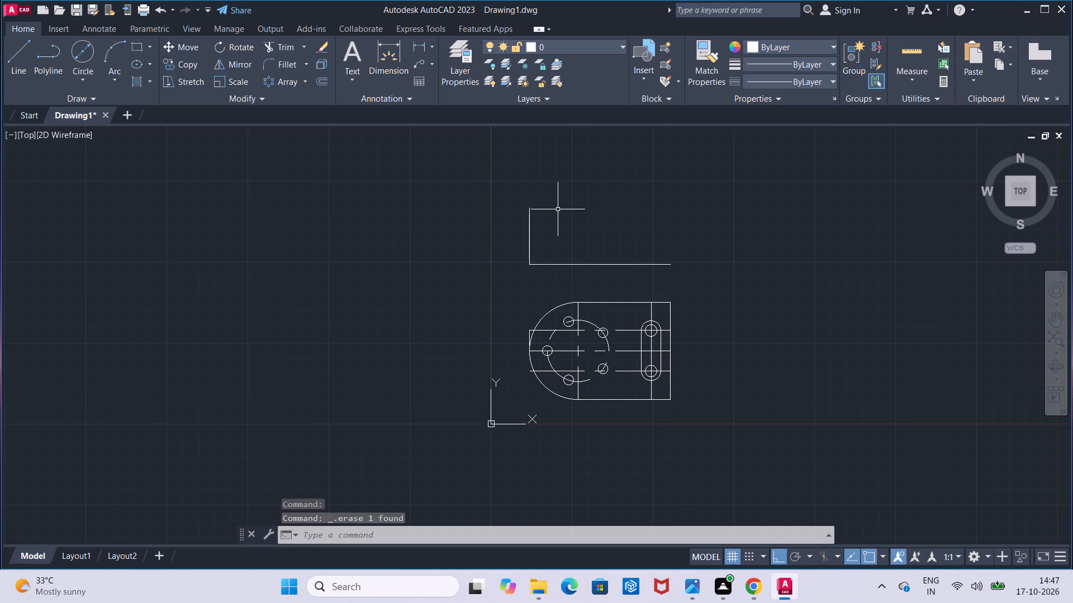
From the 35 line's upper end, draw a stepped outline 57 right, 15 down and 30 right, closing down to the 87 line's right end.
{"action": "left_click", "coordinate": [16, 71]}
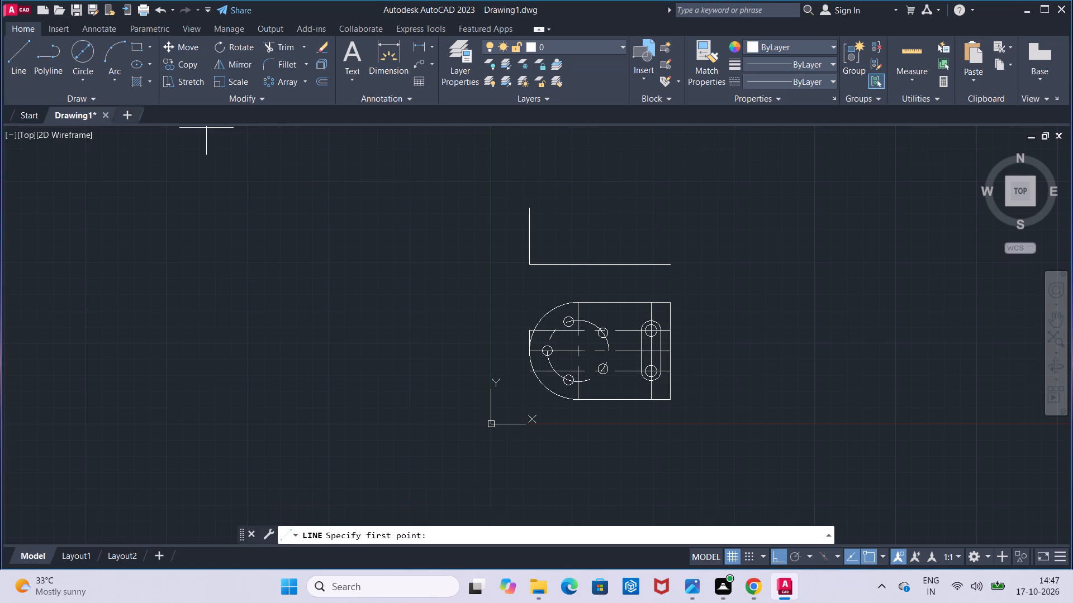
{"action": "left_click", "coordinate": [526, 206]}
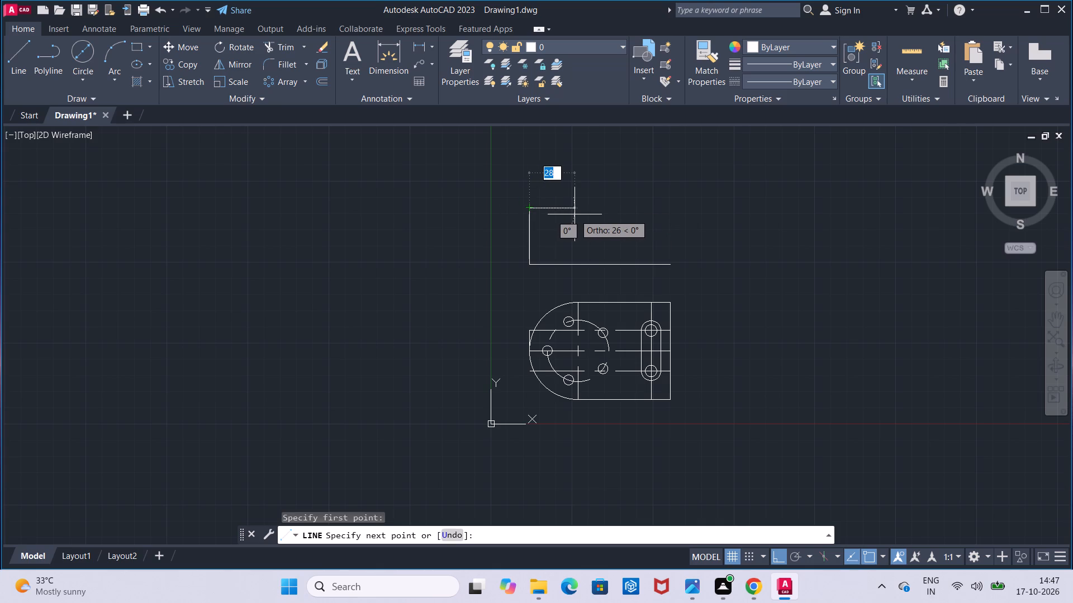
{"action": "type", "text": "57"}
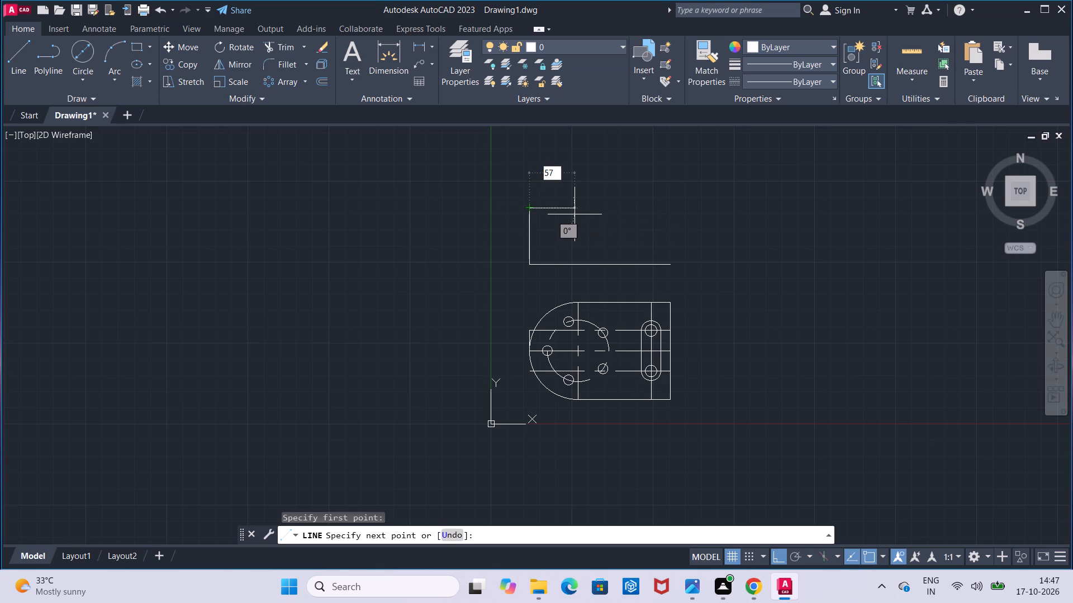
{"action": "key", "text": "Return"}
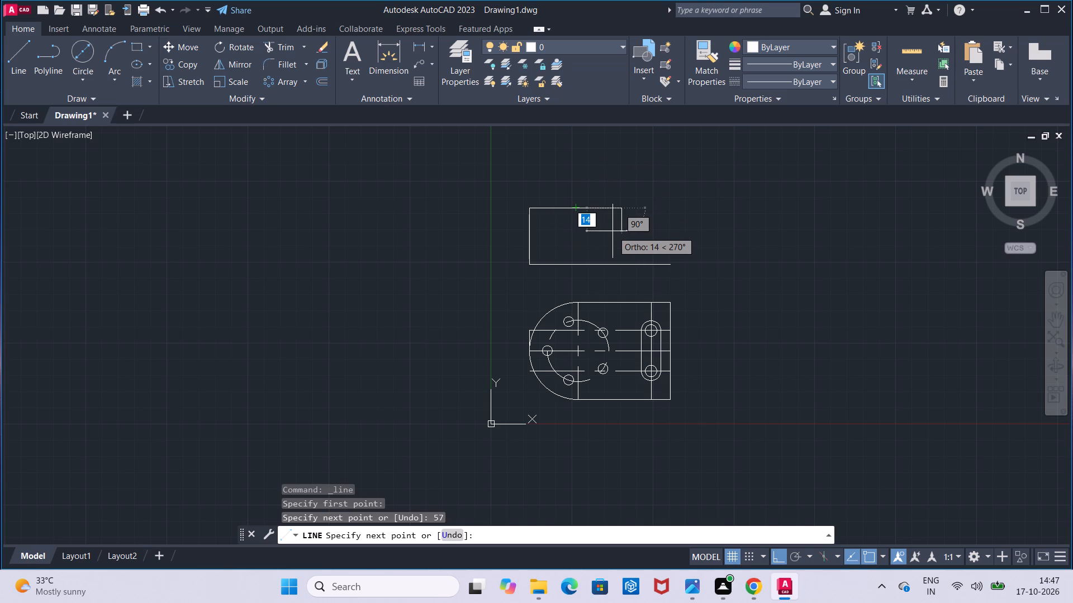
{"action": "type", "text": "15"}
{"action": "key", "text": "Return"}
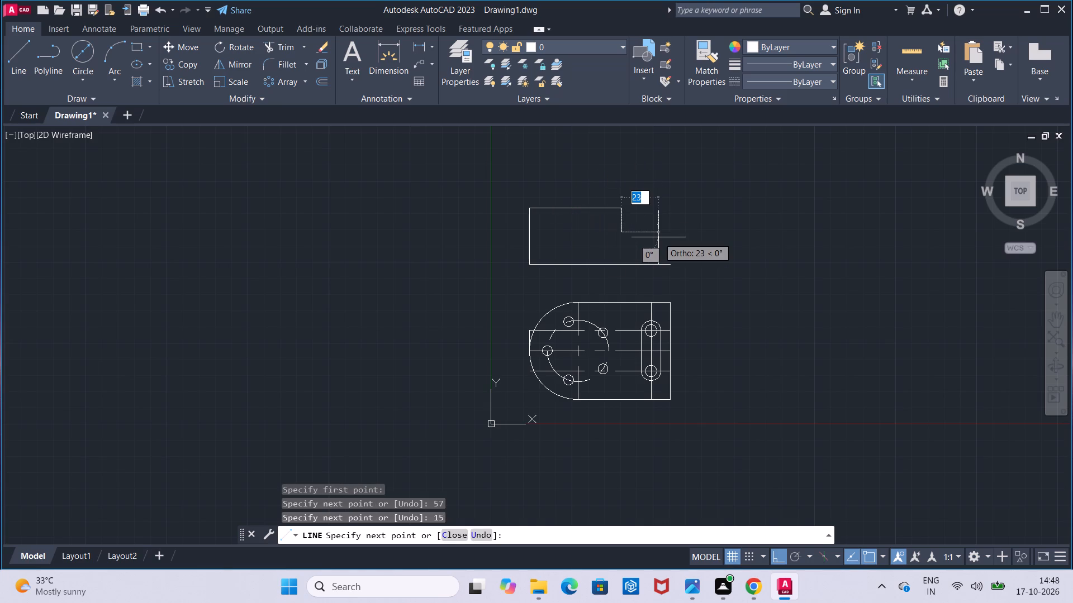
{"action": "type", "text": "30"}
{"action": "key", "text": "Return"}
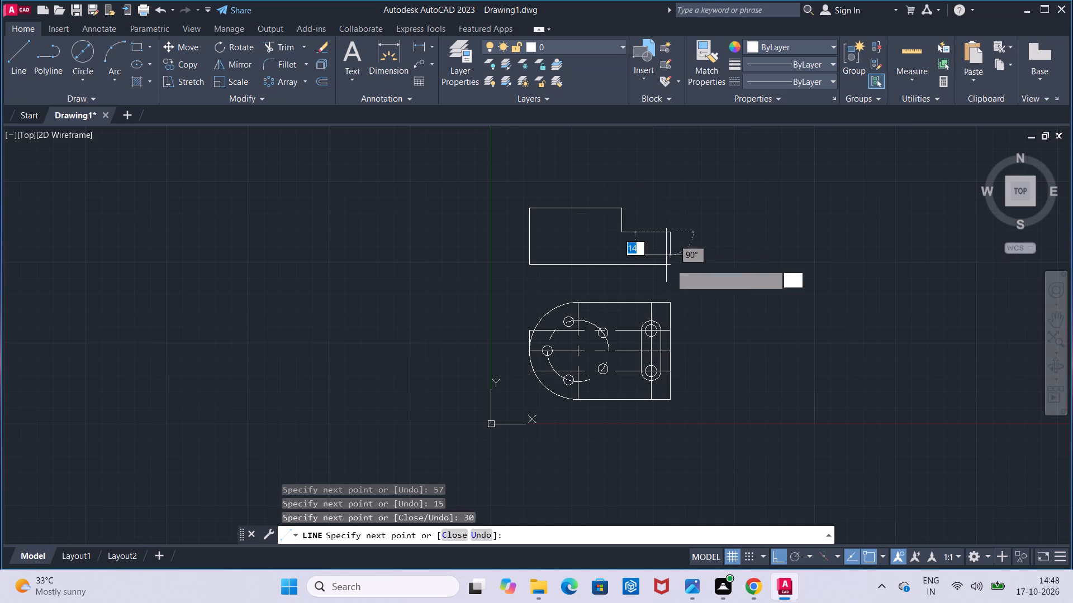
{"action": "left_click", "coordinate": [672, 269]}
{"action": "key", "text": "Escape"}
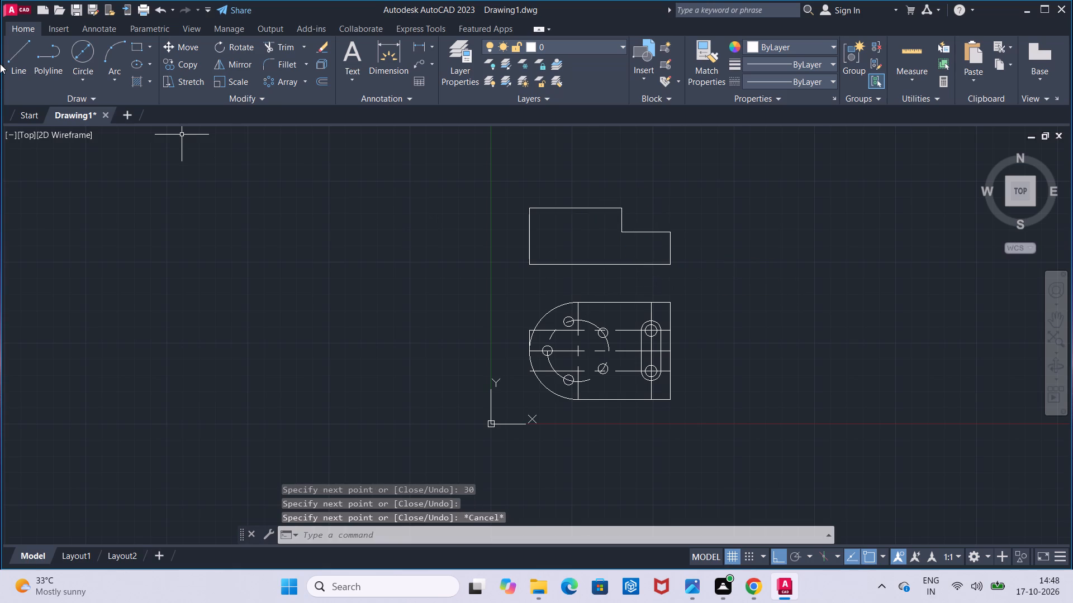
Draw a vertical line across the plan view from top edge to bottom edge, aligned with the upper view's step.
{"action": "left_click_drag", "start_coordinate": [11, 63], "coordinate": [18, 69]}
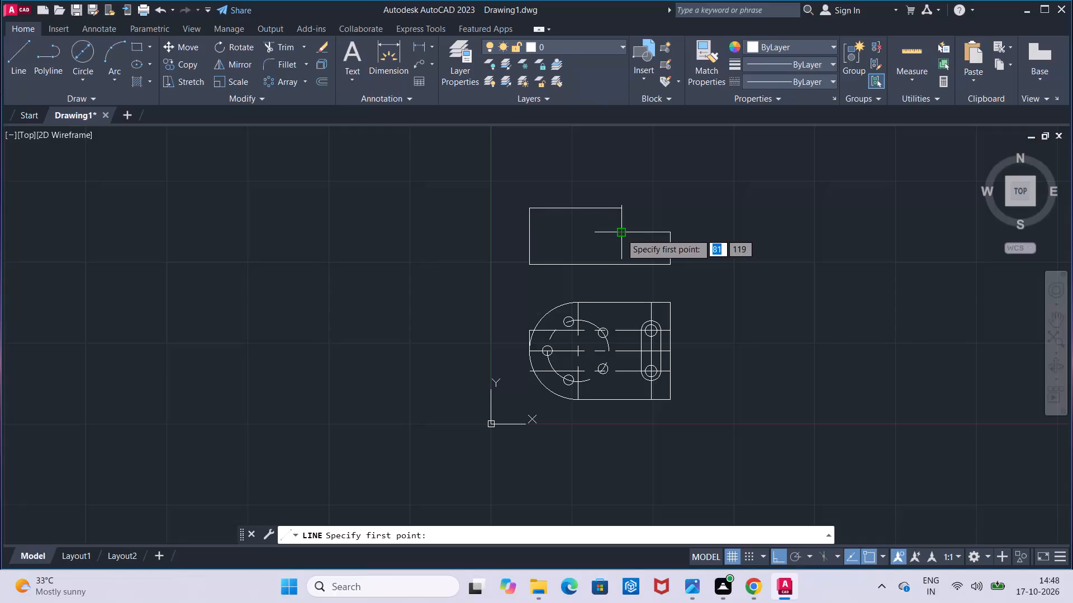
{"action": "left_click", "coordinate": [620, 304]}
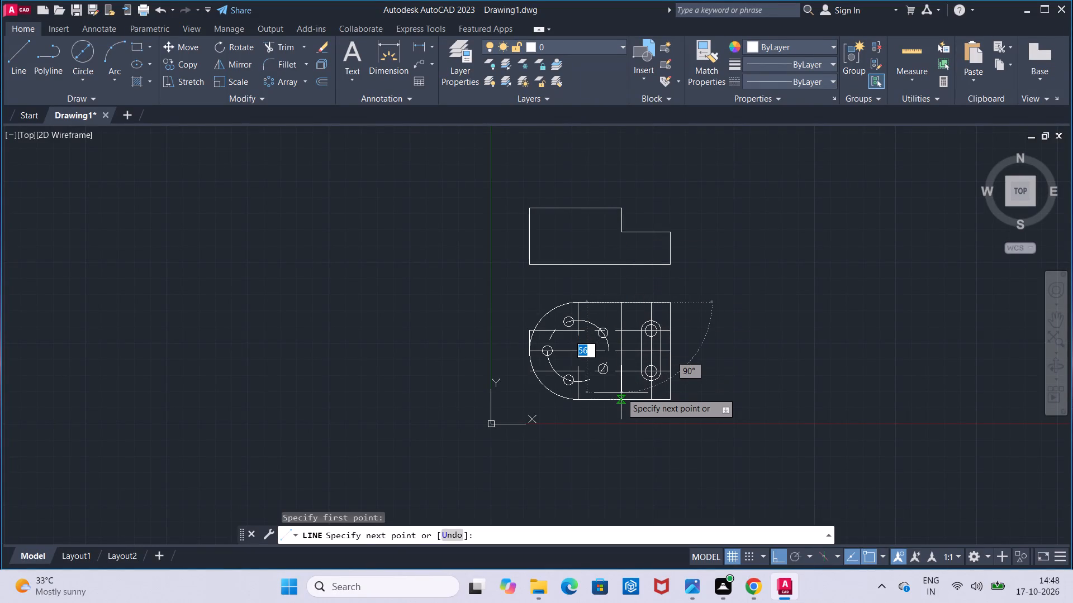
{"action": "left_click", "coordinate": [621, 400]}
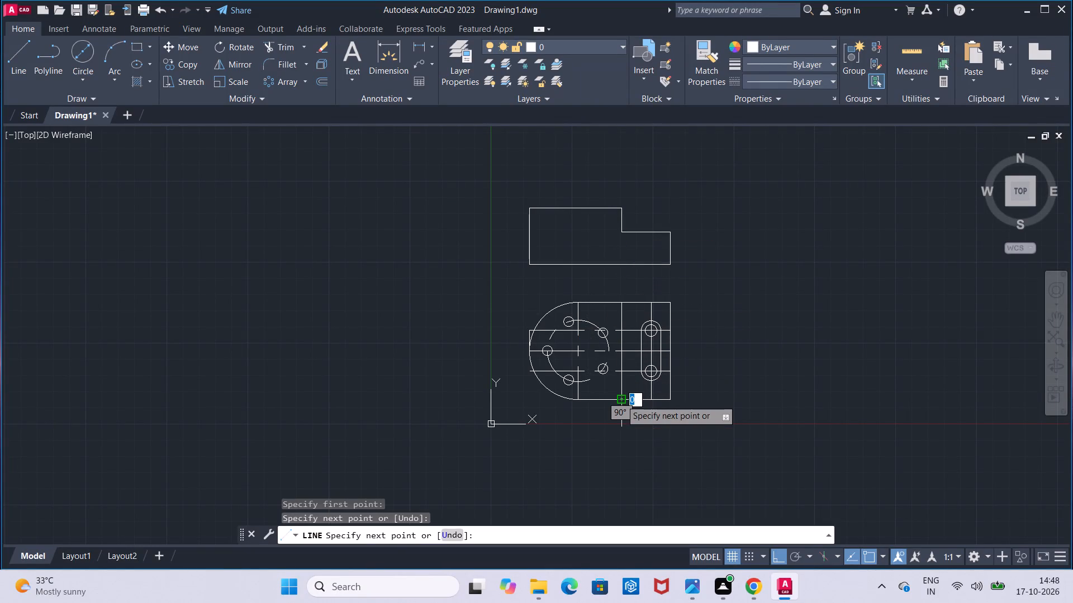
{"action": "key", "text": "Escape"}
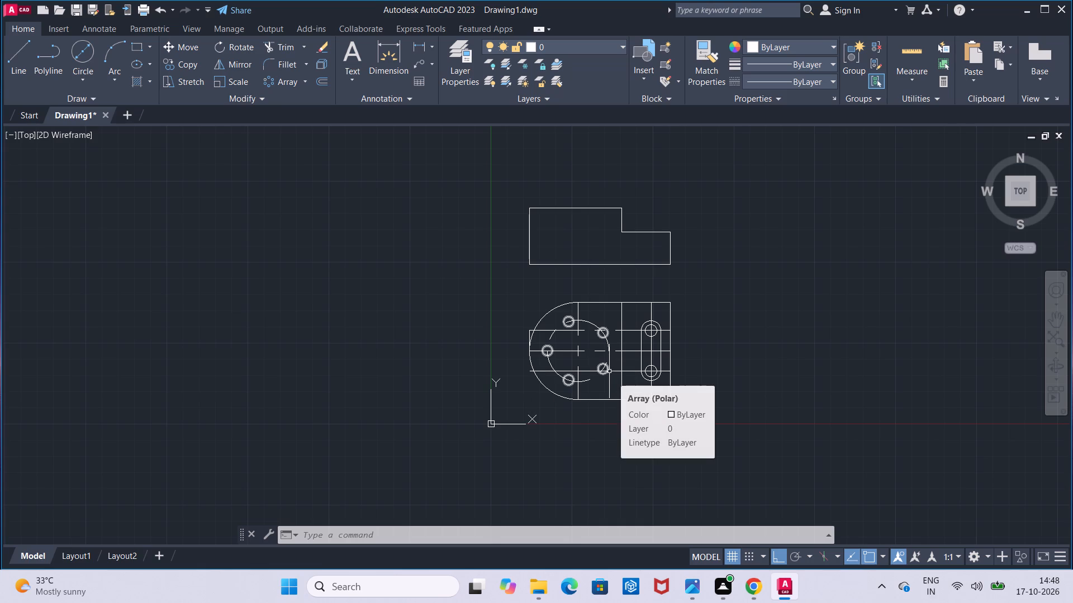
Draw a circle of radius 8 at the centre of the five-hole pattern in the plan view.
{"action": "scroll", "coordinate": [609, 371], "scroll_direction": "up", "scroll_amount": 1}
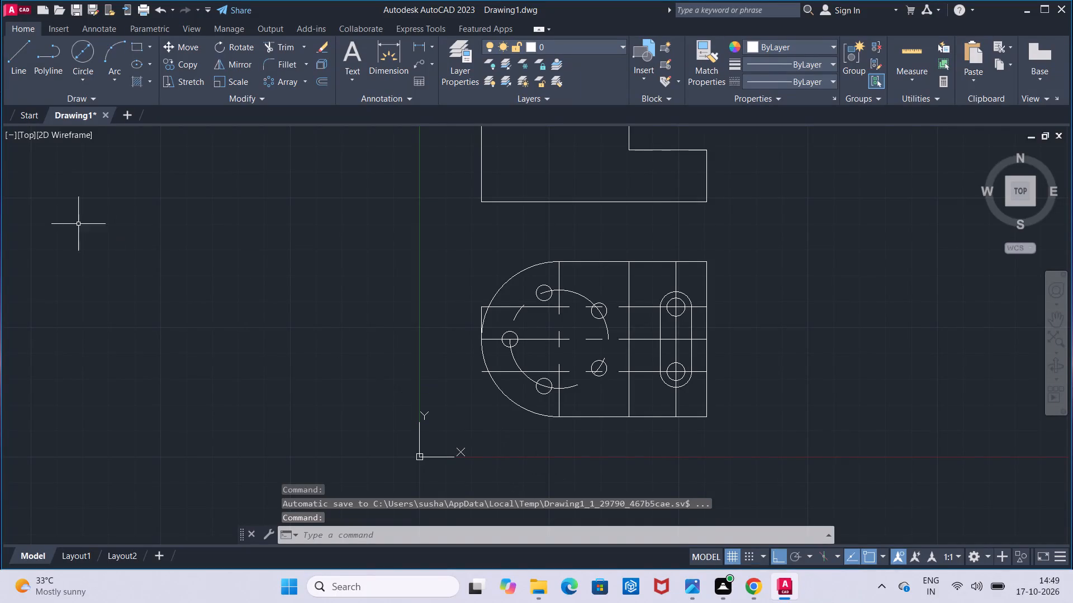
{"action": "left_click", "coordinate": [84, 80]}
{"action": "left_click", "coordinate": [87, 106]}
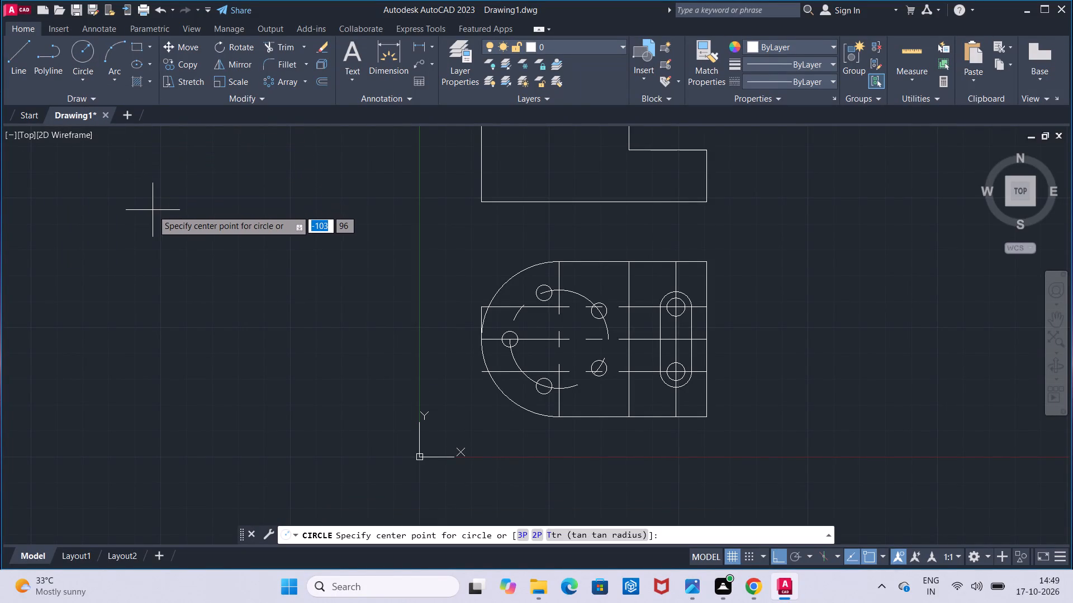
{"action": "left_click", "coordinate": [561, 340]}
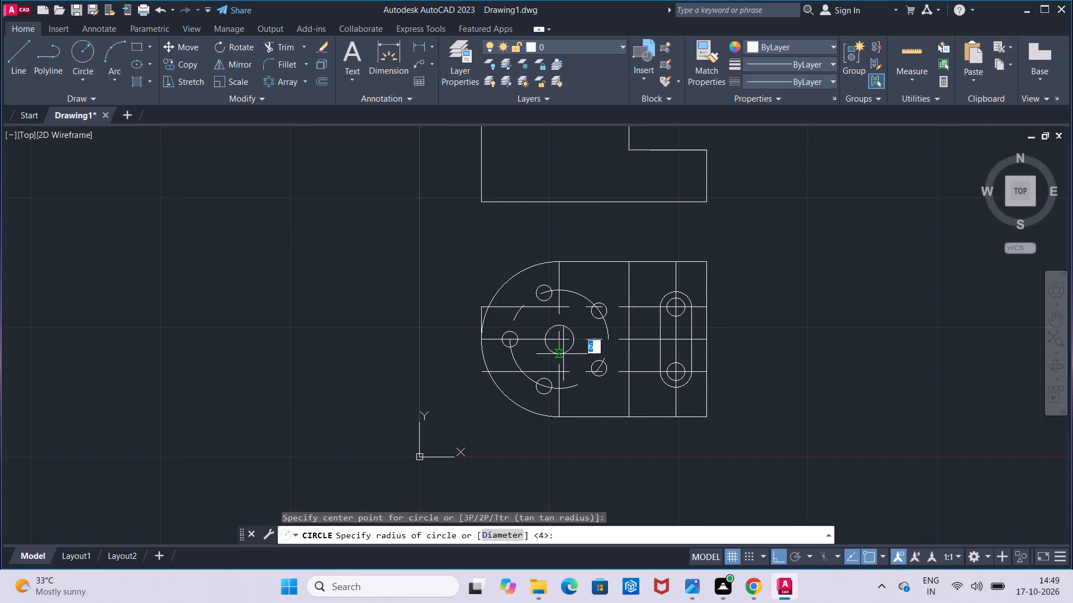
{"action": "key", "text": "8"}
{"action": "key", "text": "Return"}
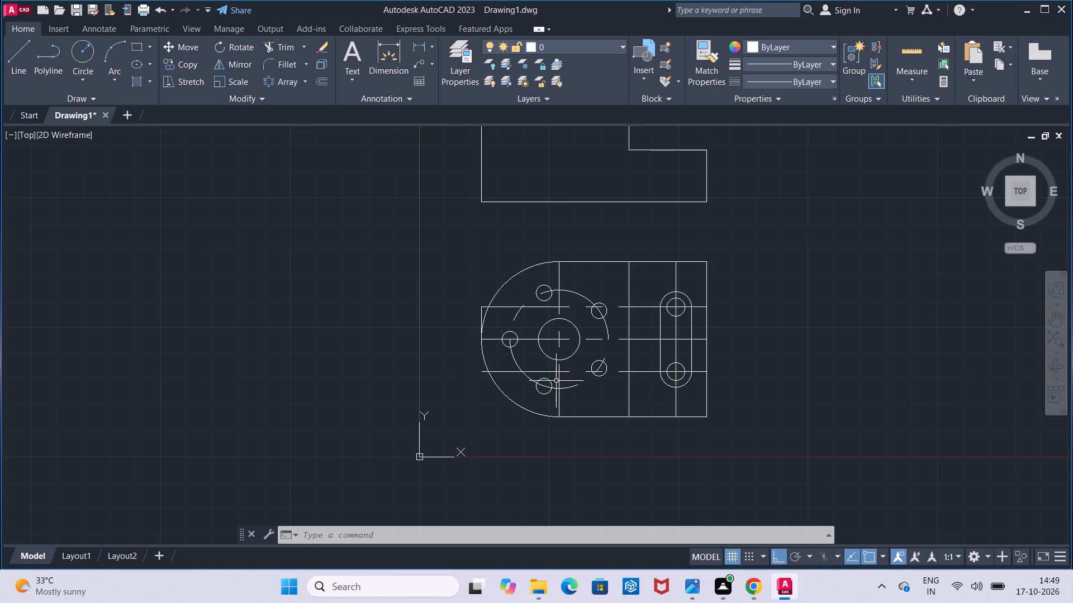
Draw a 12 vertical line up from the upper view's base edge, aligned with the central circle's left side.
{"action": "scroll", "coordinate": [555, 382], "scroll_direction": "up", "scroll_amount": 2}
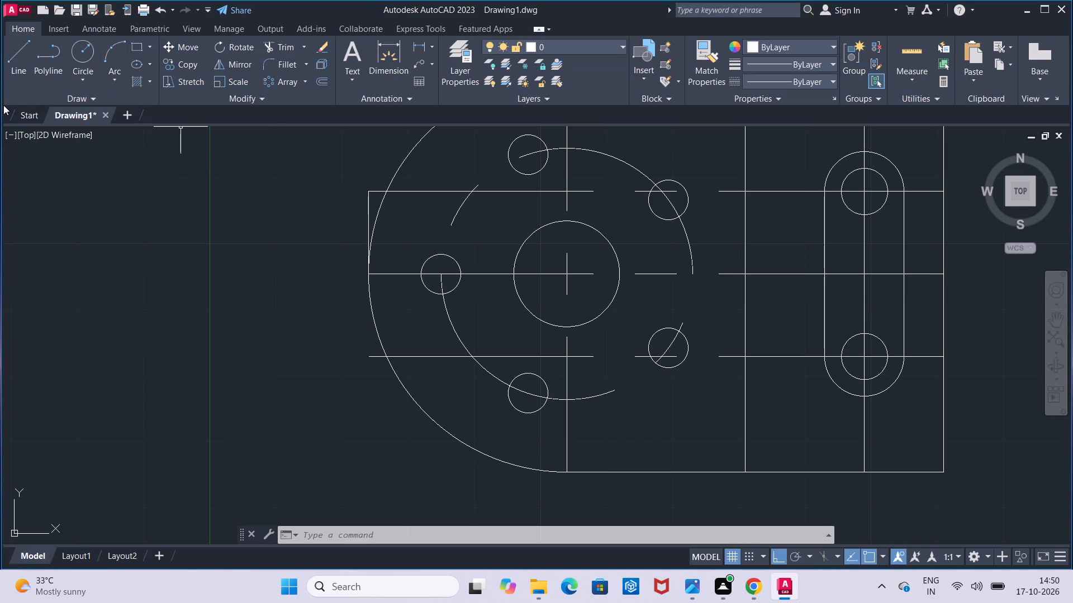
{"action": "scroll", "coordinate": [457, 331], "scroll_direction": "down", "scroll_amount": 3}
{"action": "middle_click_drag", "start_coordinate": [472, 265], "coordinate": [443, 322]}
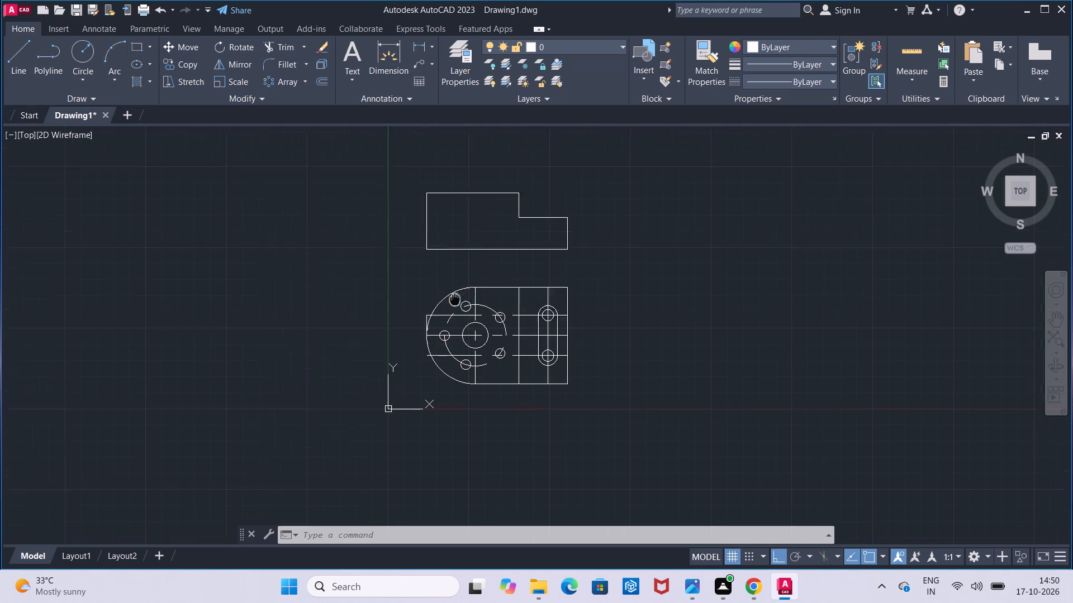
{"action": "middle_click_drag", "start_coordinate": [443, 322], "coordinate": [407, 387]}
{"action": "scroll", "coordinate": [407, 387], "scroll_direction": "up", "scroll_amount": 1}
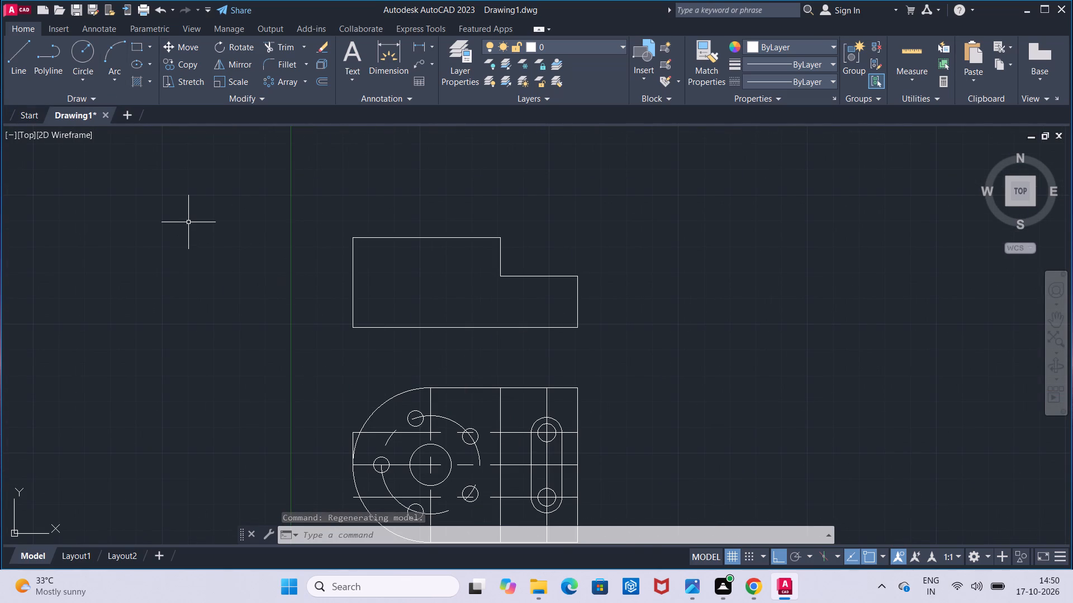
{"action": "left_click", "coordinate": [20, 70]}
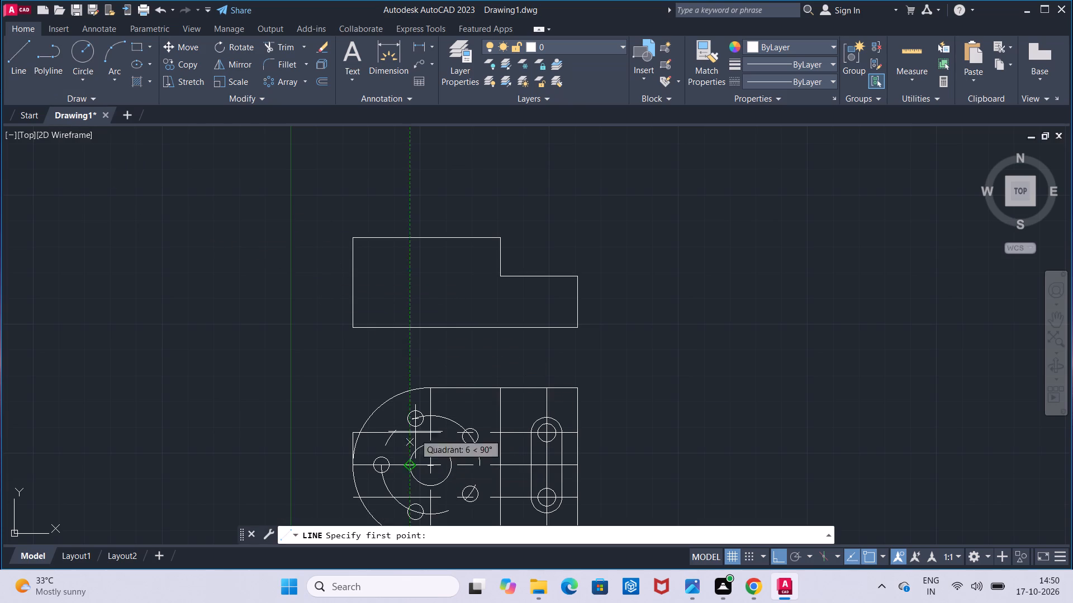
{"action": "left_click", "coordinate": [410, 331]}
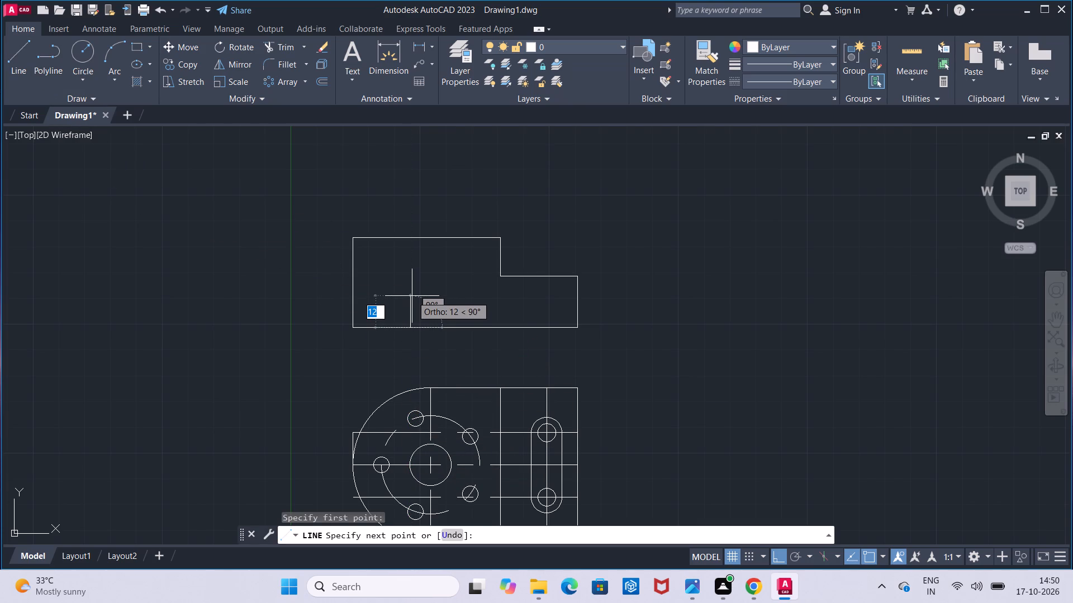
{"action": "type", "text": "12"}
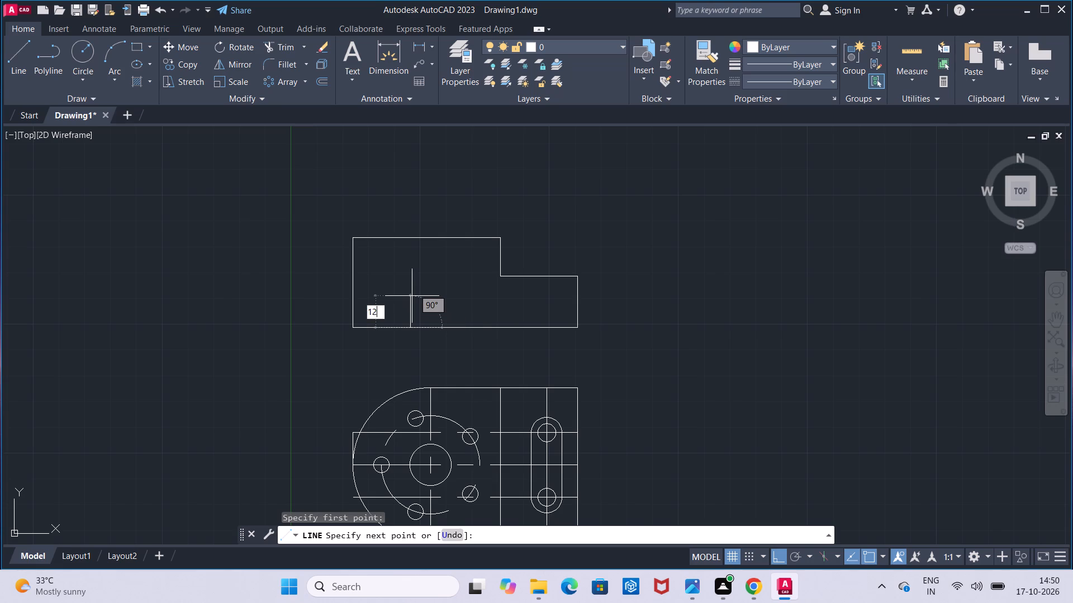
{"action": "key", "text": "Return"}
{"action": "key", "text": "Escape"}
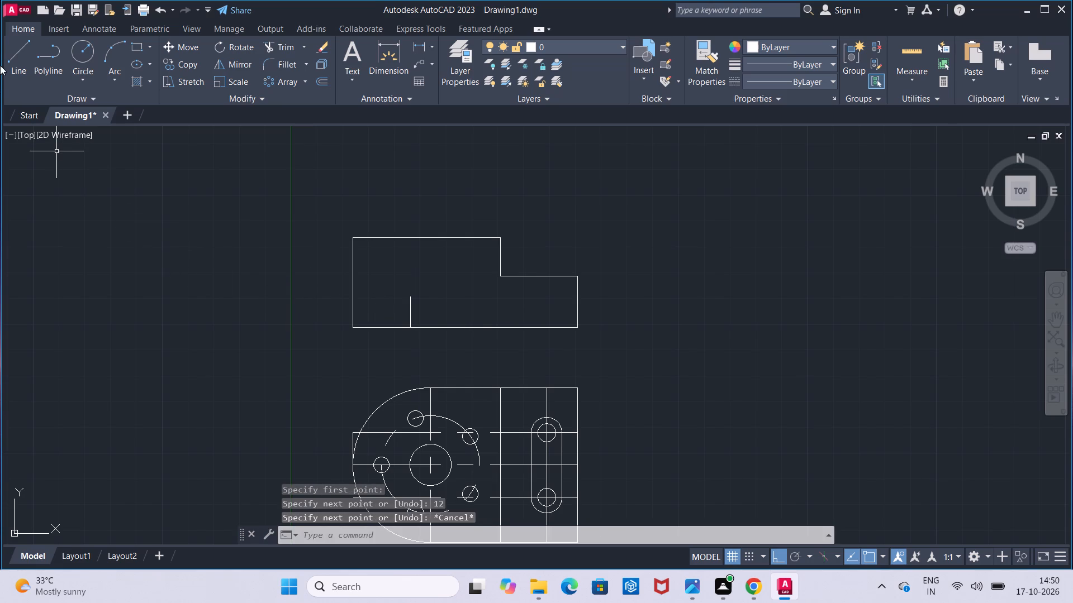
Draw a second 12 vertical line up from the upper view's base edge, aligned with the central circle's right side.
{"action": "left_click", "coordinate": [27, 66]}
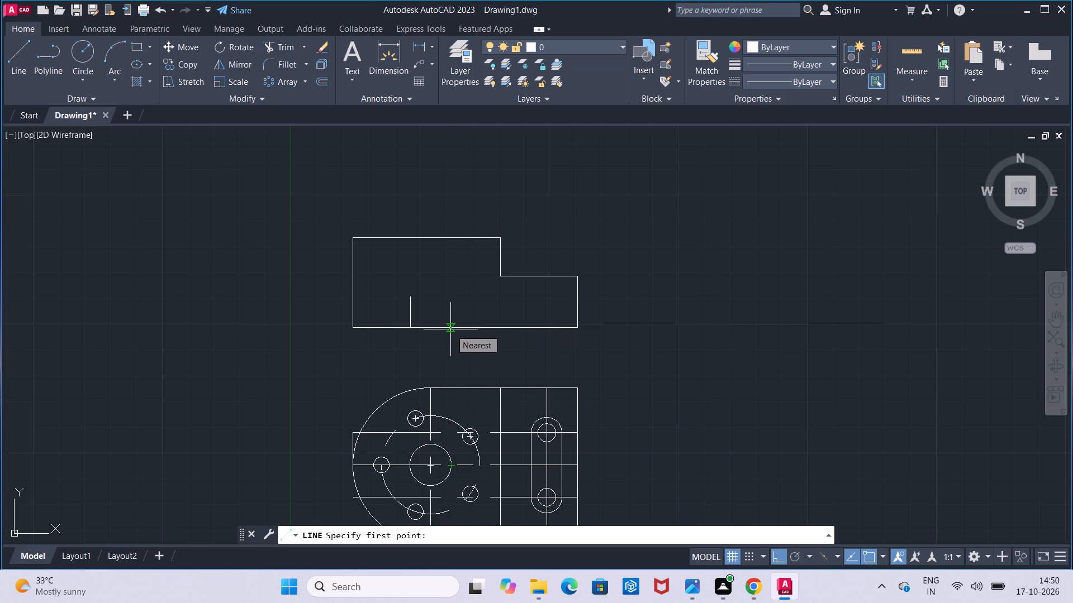
{"action": "left_click", "coordinate": [450, 329]}
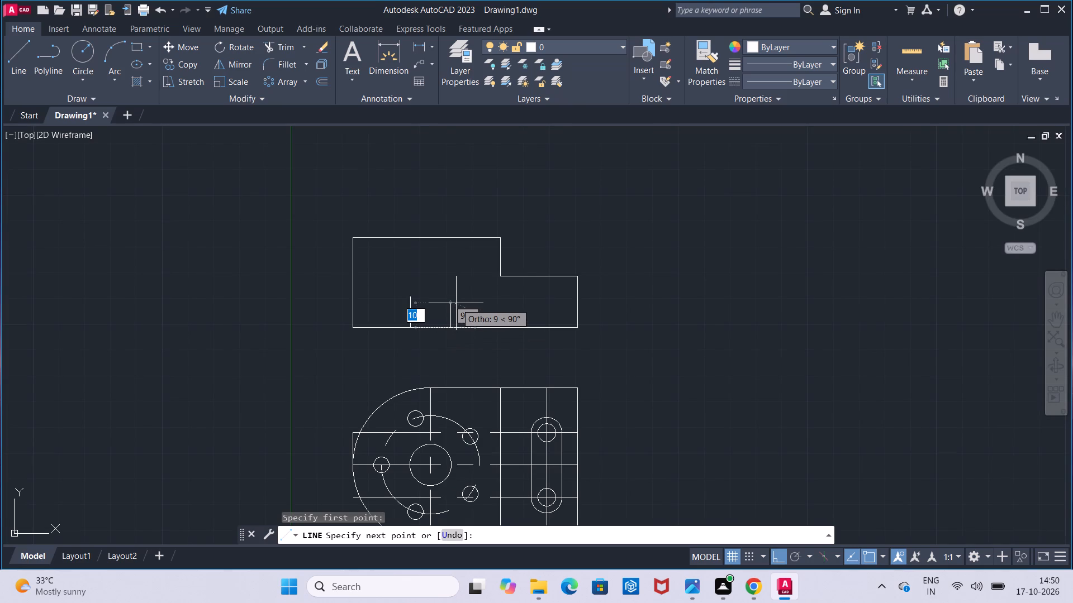
{"action": "type", "text": "12"}
{"action": "key", "text": "Return"}
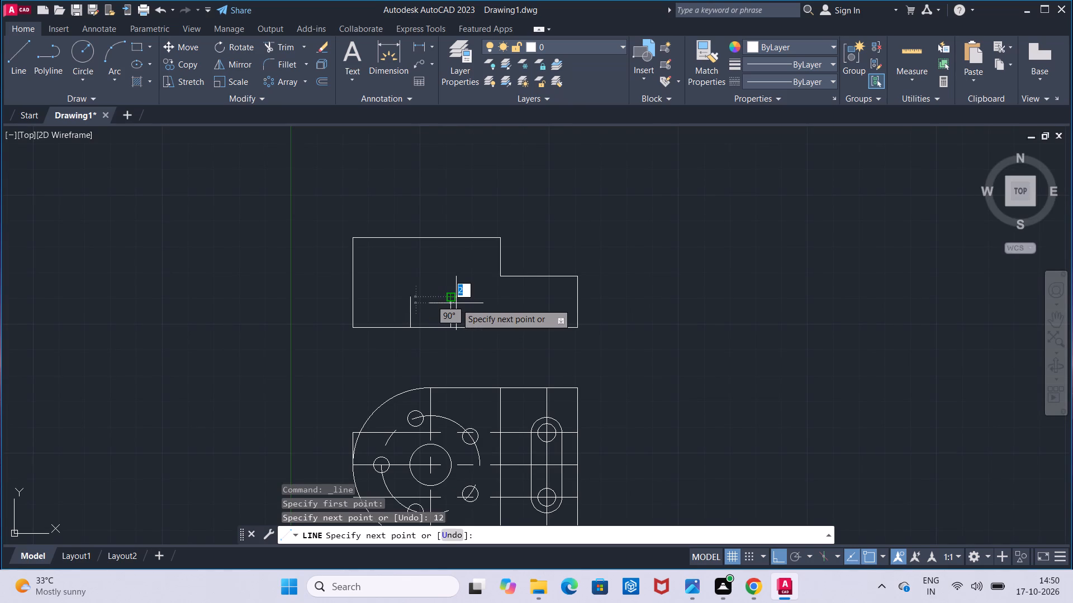
{"action": "key", "text": "Escape"}
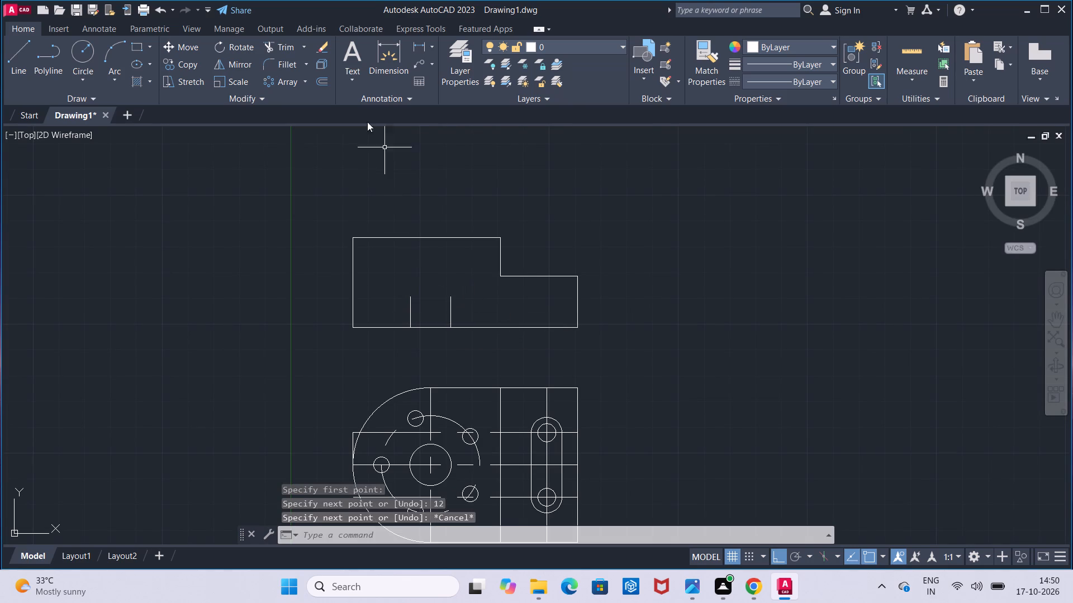
Measure the distance between the two short vertical lines at the base edge with a linear dimension, without placing it.
{"action": "left_click", "coordinate": [414, 51]}
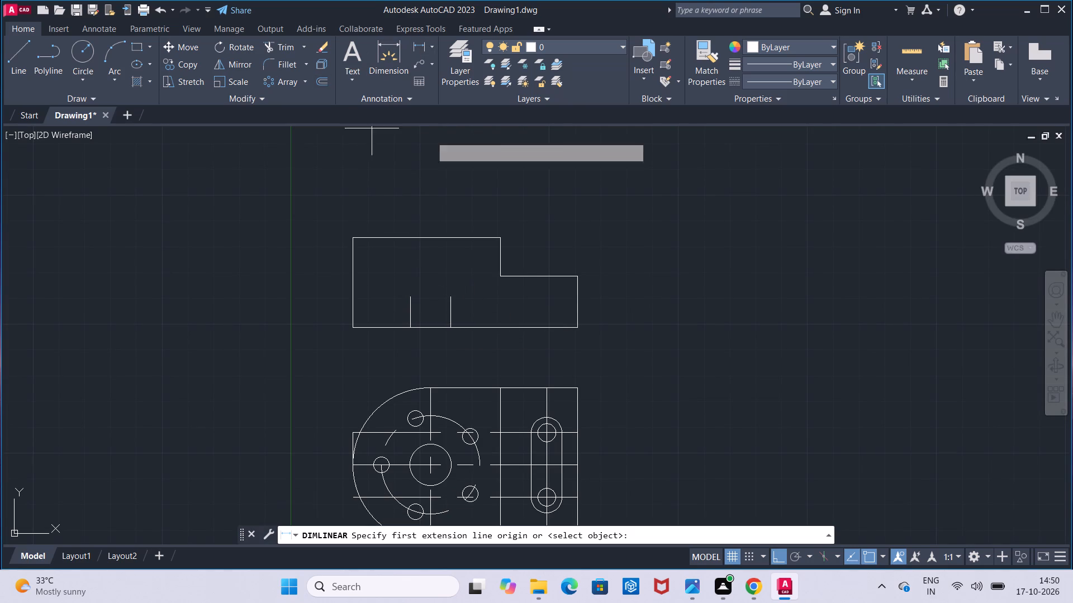
{"action": "left_click", "coordinate": [412, 329]}
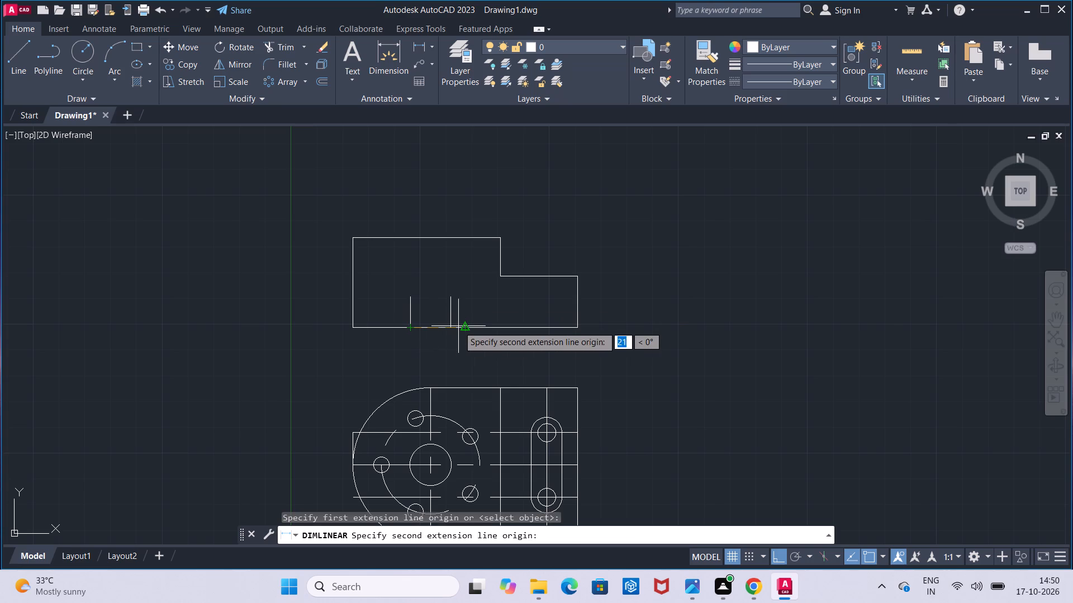
{"action": "left_click", "coordinate": [450, 328]}
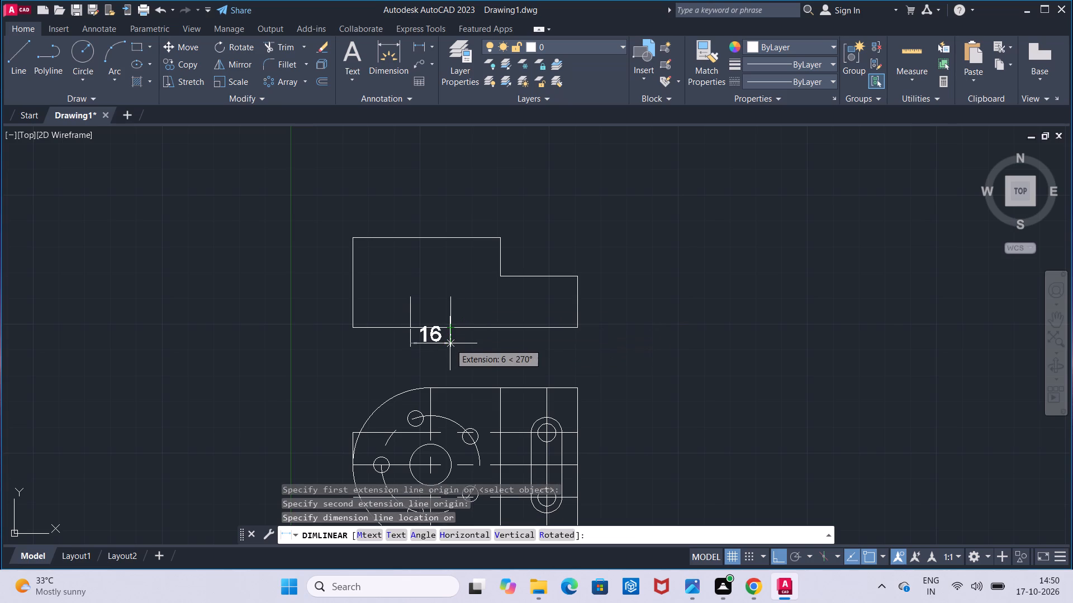
{"action": "key", "text": "Escape"}
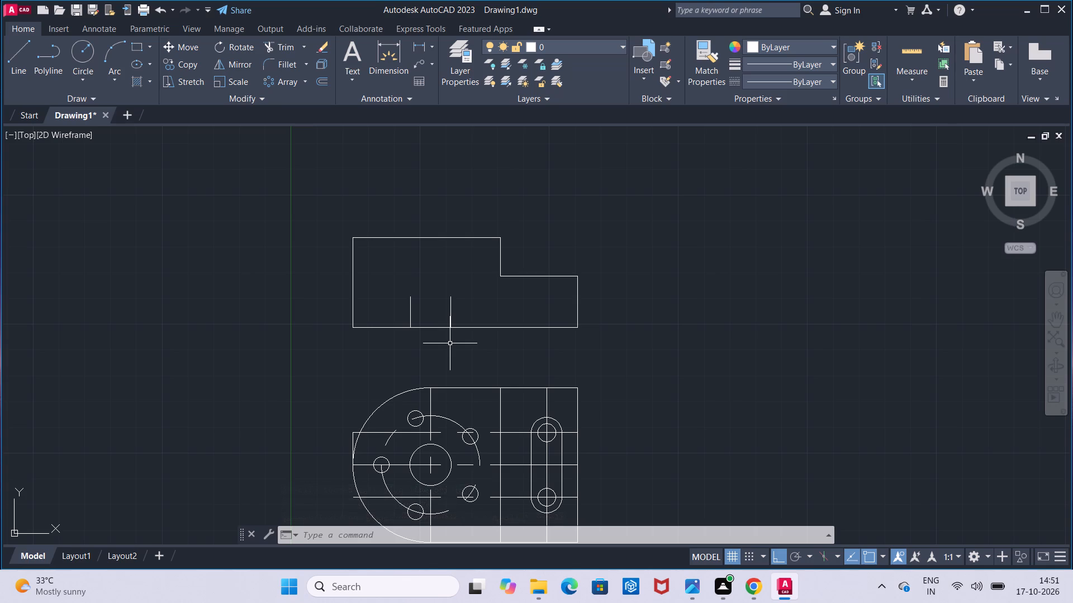
Measure the slot's width in the plan view with a linear dimension, without placing it.
{"action": "left_click", "coordinate": [417, 50]}
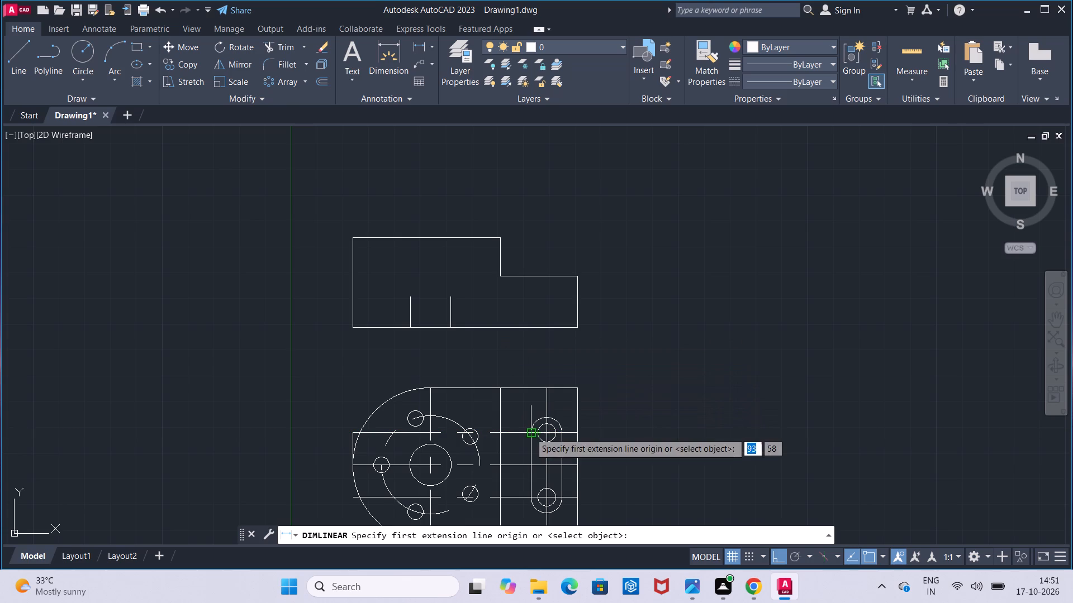
{"action": "left_click", "coordinate": [530, 433]}
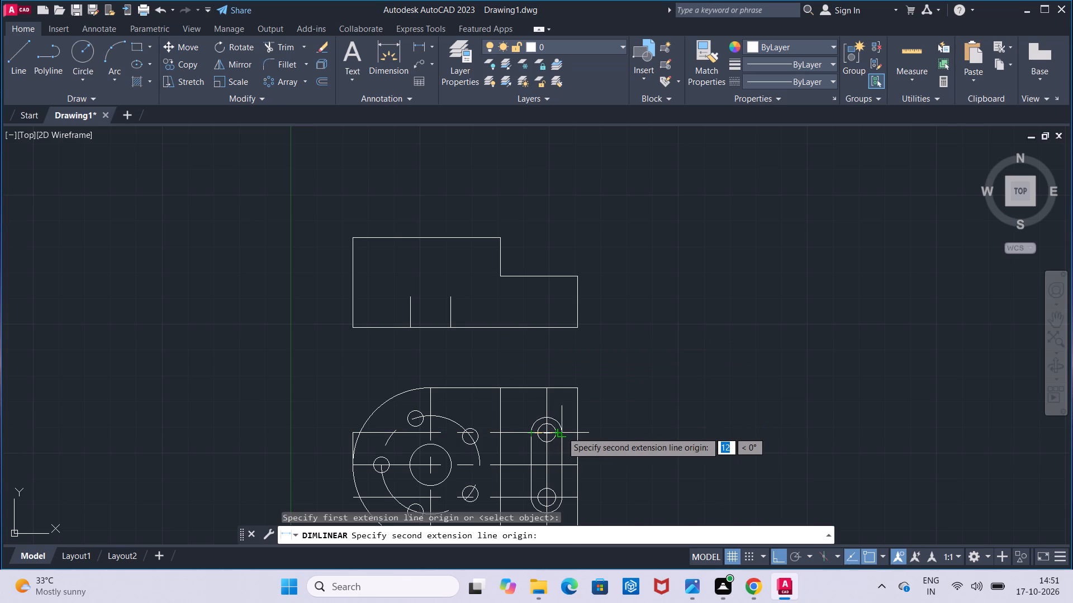
{"action": "left_click", "coordinate": [562, 432]}
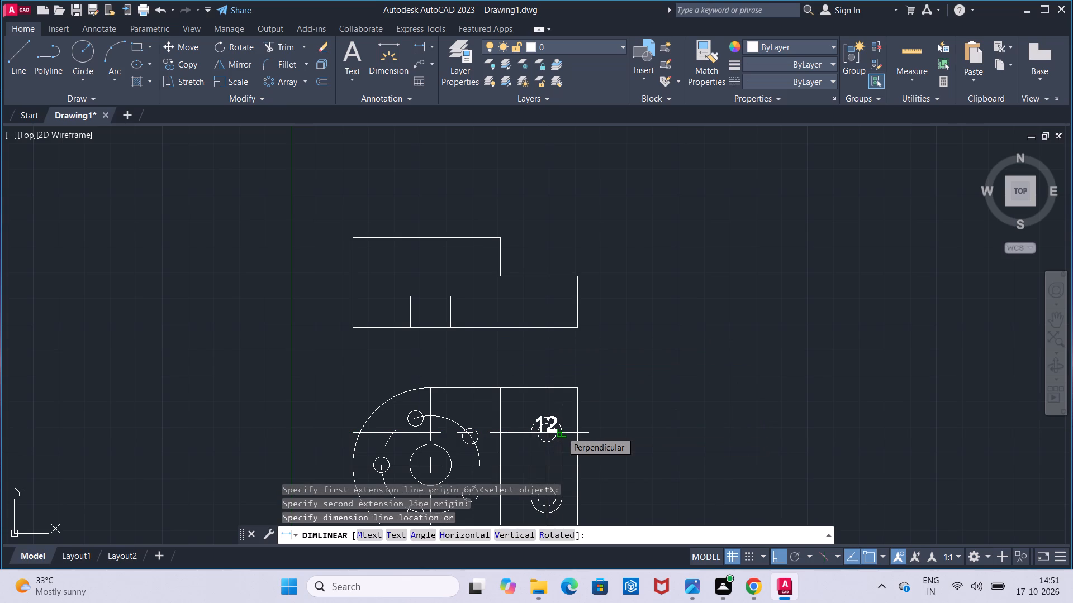
{"action": "key", "text": "Escape"}
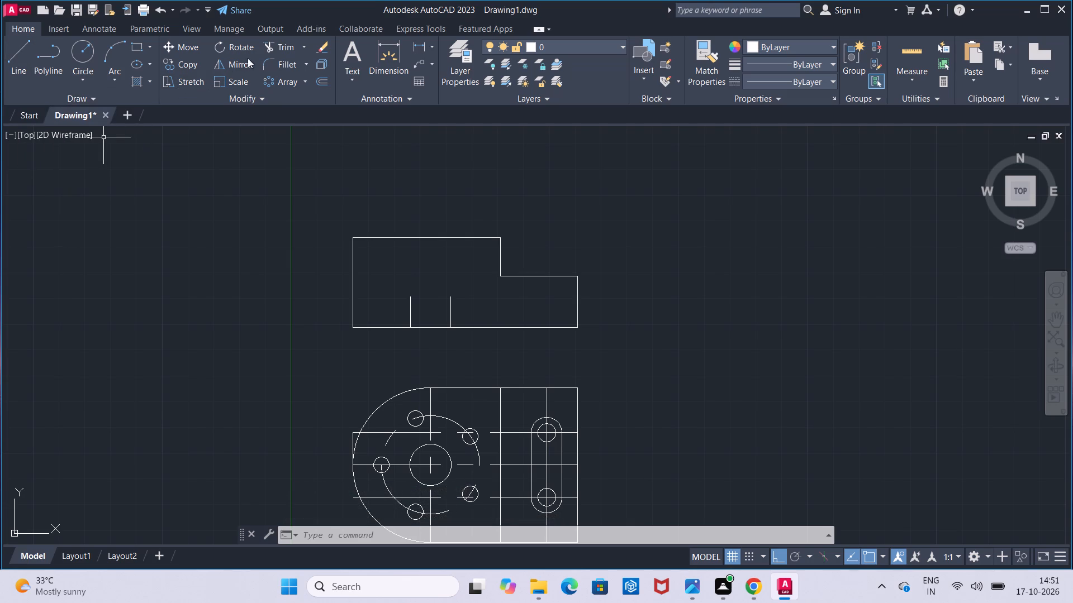
Extend the slot's vertical centreline from the plan view up to the upper view's lower step edge.
{"action": "left_click", "coordinate": [303, 46]}
{"action": "left_click", "coordinate": [311, 84]}
{"action": "left_click", "coordinate": [547, 401]}
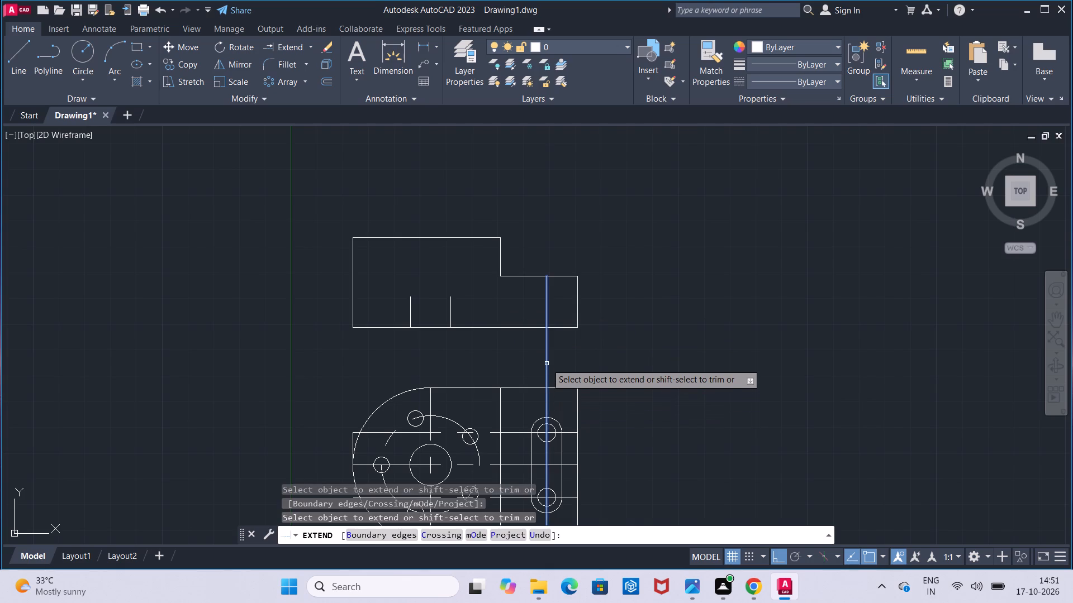
{"action": "left_click", "coordinate": [547, 363]}
{"action": "key", "text": "Escape"}
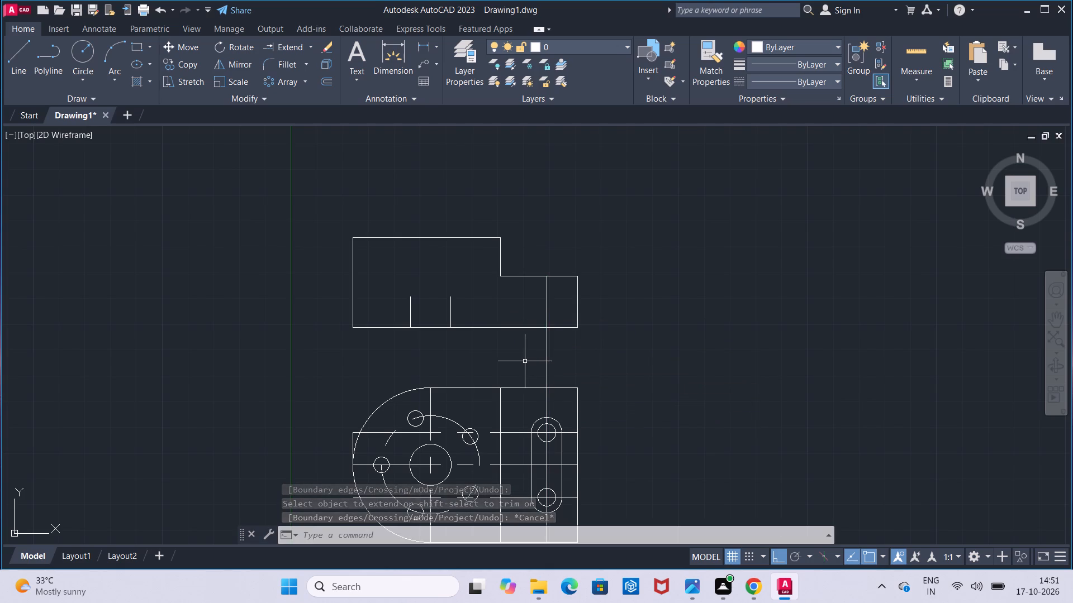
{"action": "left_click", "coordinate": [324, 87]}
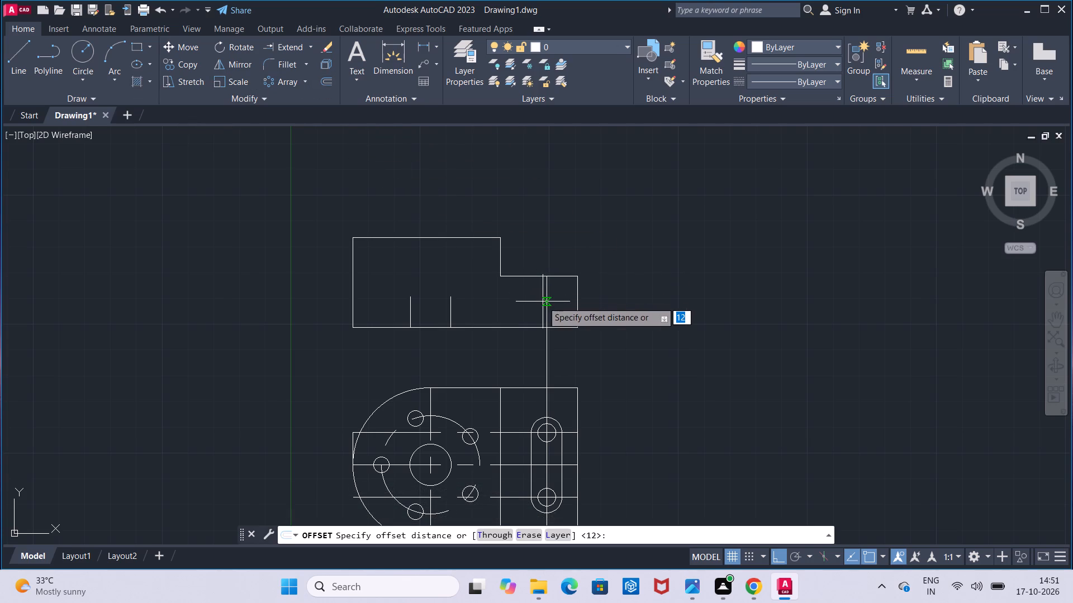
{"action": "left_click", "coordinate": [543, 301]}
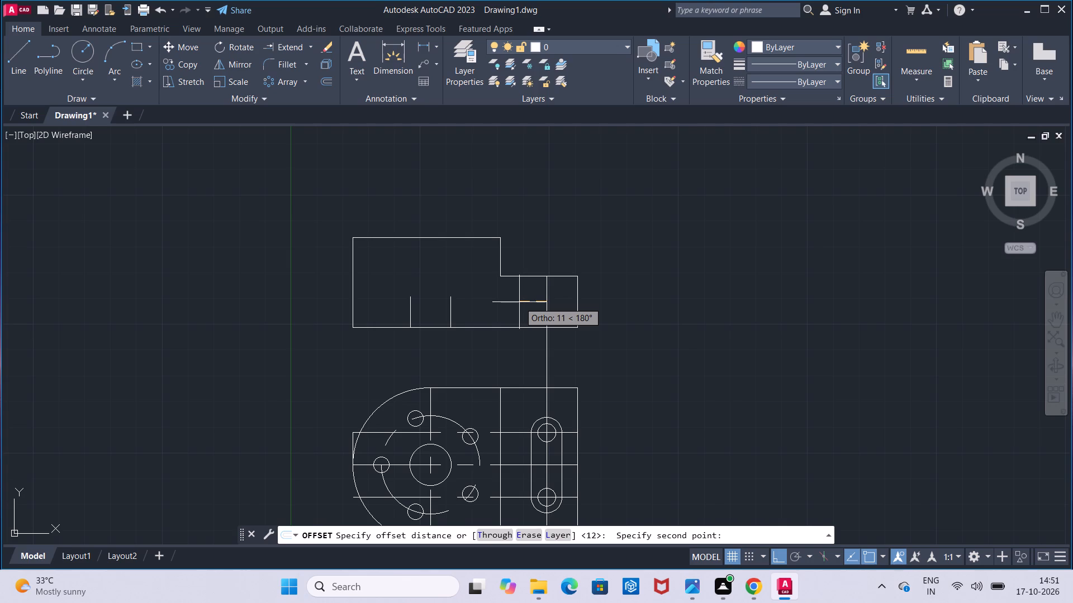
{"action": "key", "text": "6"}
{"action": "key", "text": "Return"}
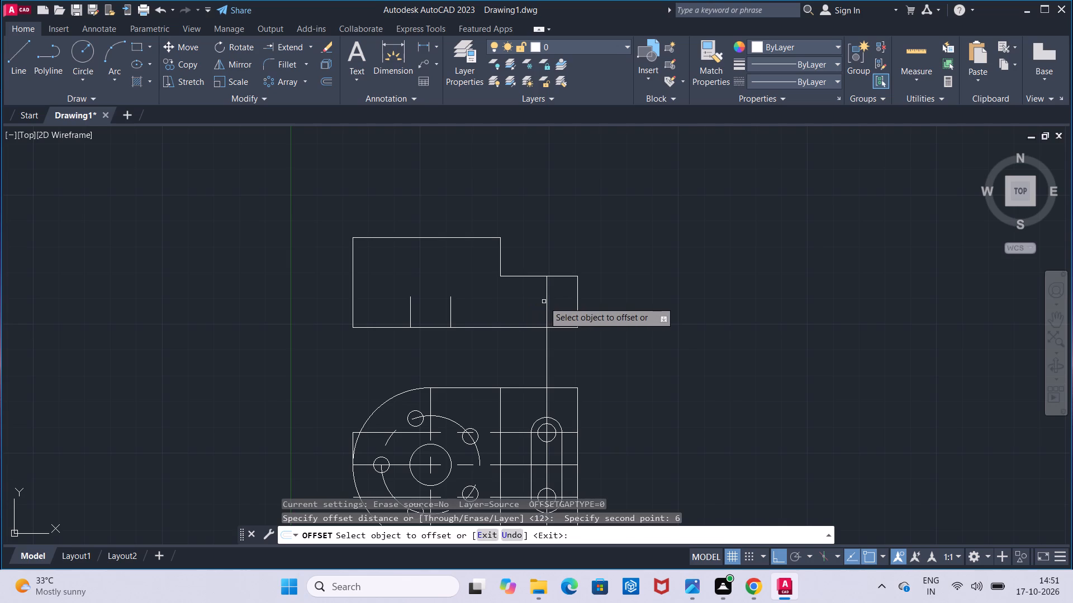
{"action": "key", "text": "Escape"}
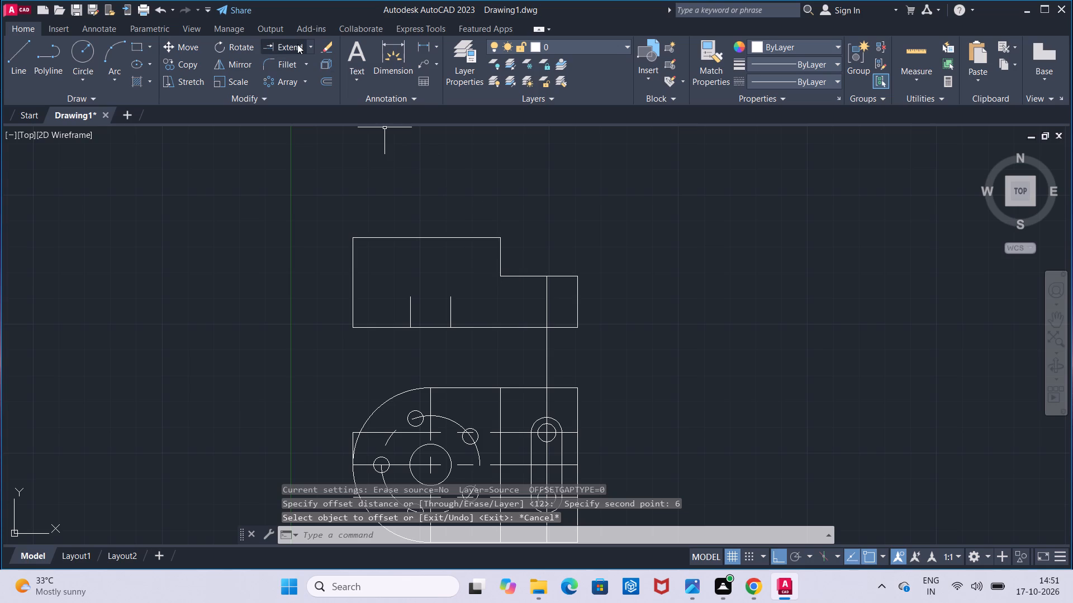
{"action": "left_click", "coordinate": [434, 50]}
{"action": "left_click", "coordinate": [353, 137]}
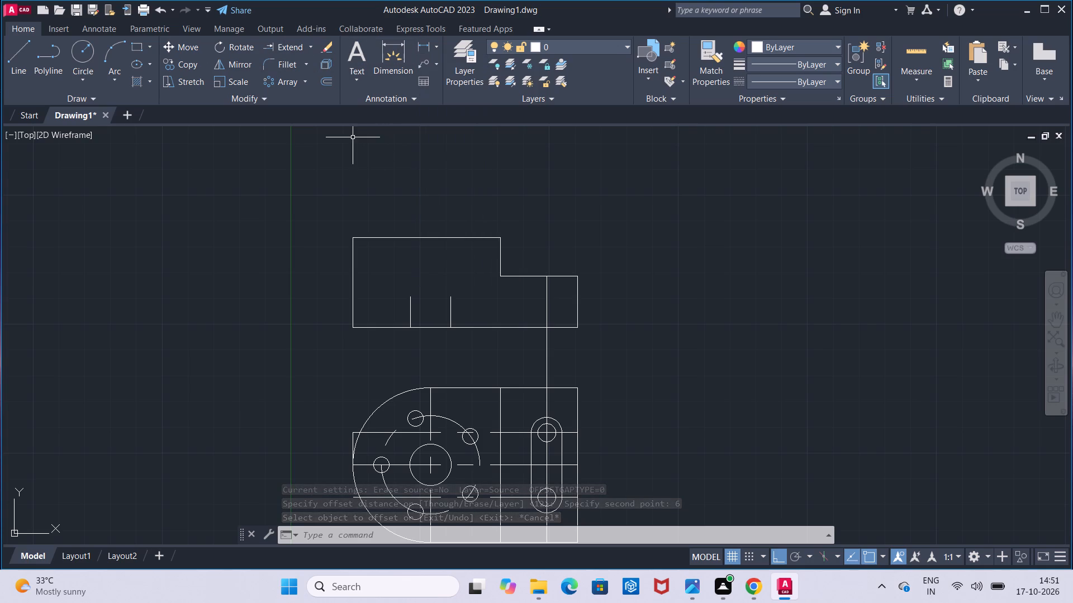
Trim away the part of the extended slot centreline that lies between the two views.
{"action": "left_click", "coordinate": [310, 46]}
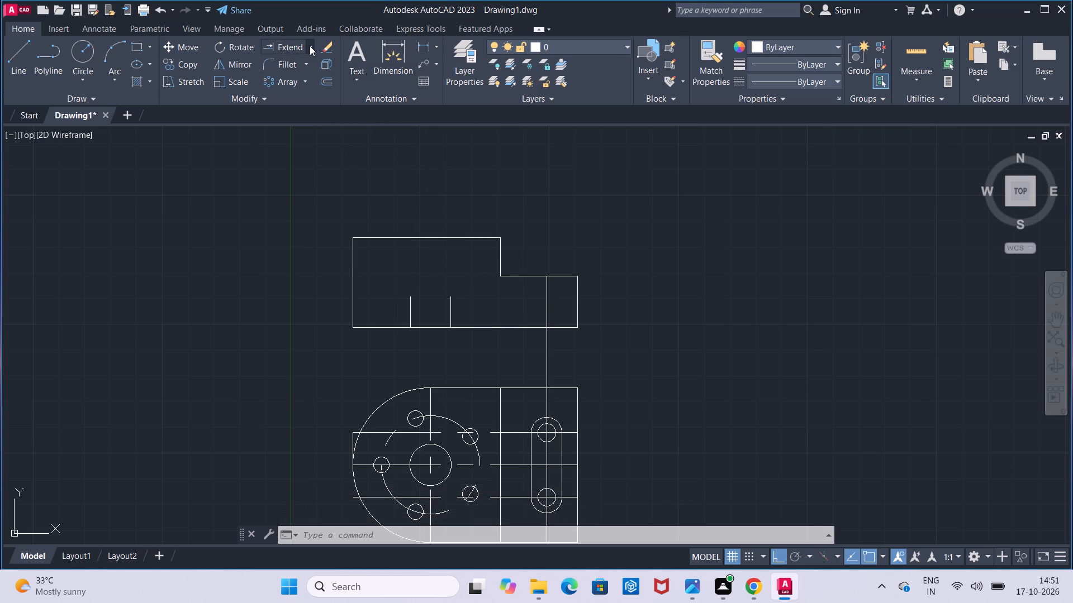
{"action": "left_click", "coordinate": [307, 70]}
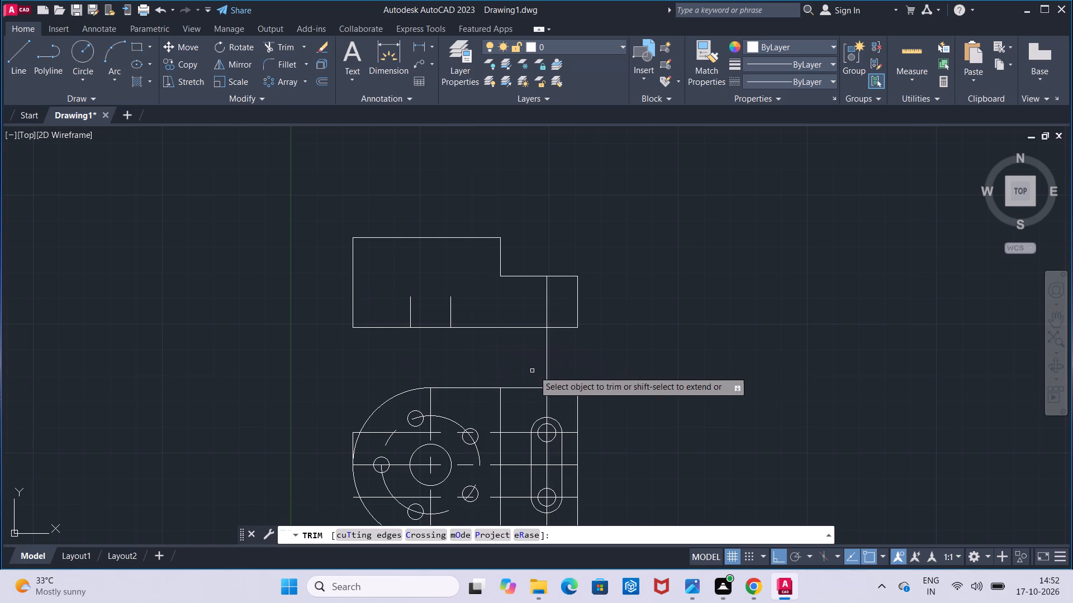
{"action": "left_click_drag", "start_coordinate": [534, 371], "coordinate": [611, 364]}
{"action": "key", "text": "Escape"}
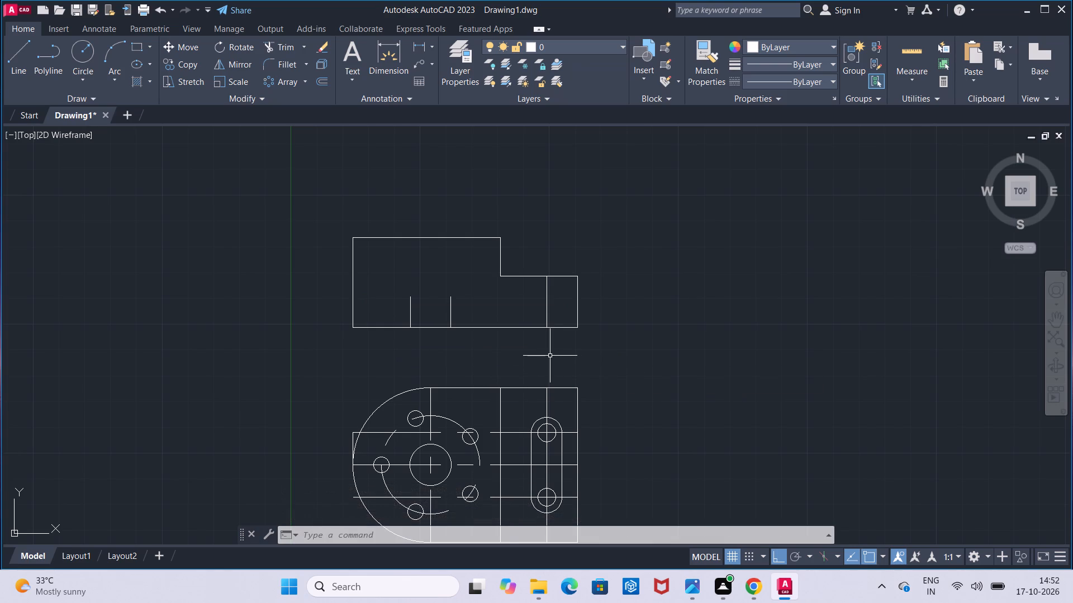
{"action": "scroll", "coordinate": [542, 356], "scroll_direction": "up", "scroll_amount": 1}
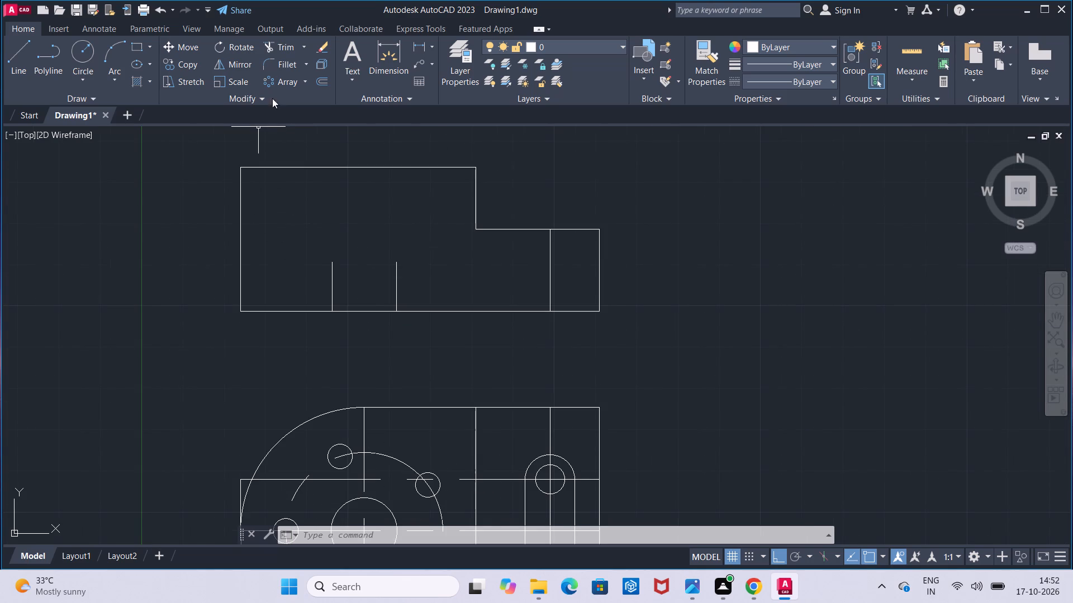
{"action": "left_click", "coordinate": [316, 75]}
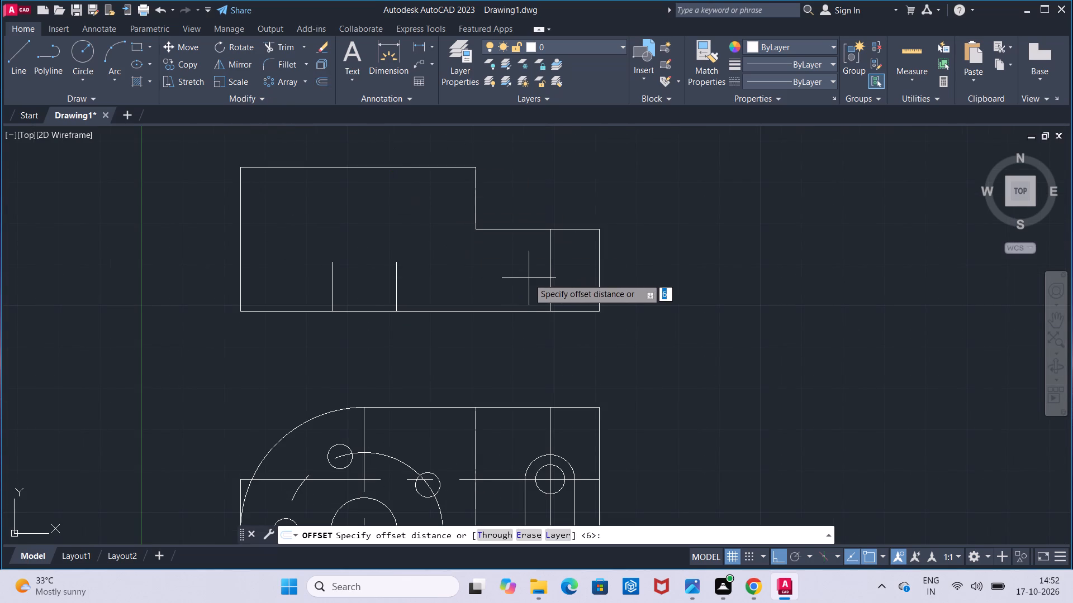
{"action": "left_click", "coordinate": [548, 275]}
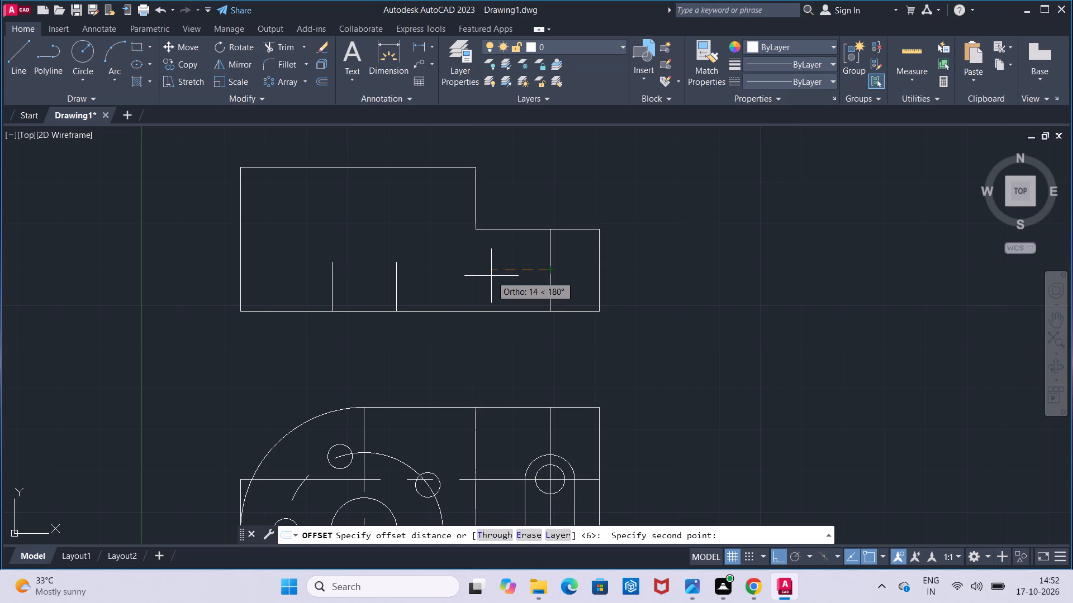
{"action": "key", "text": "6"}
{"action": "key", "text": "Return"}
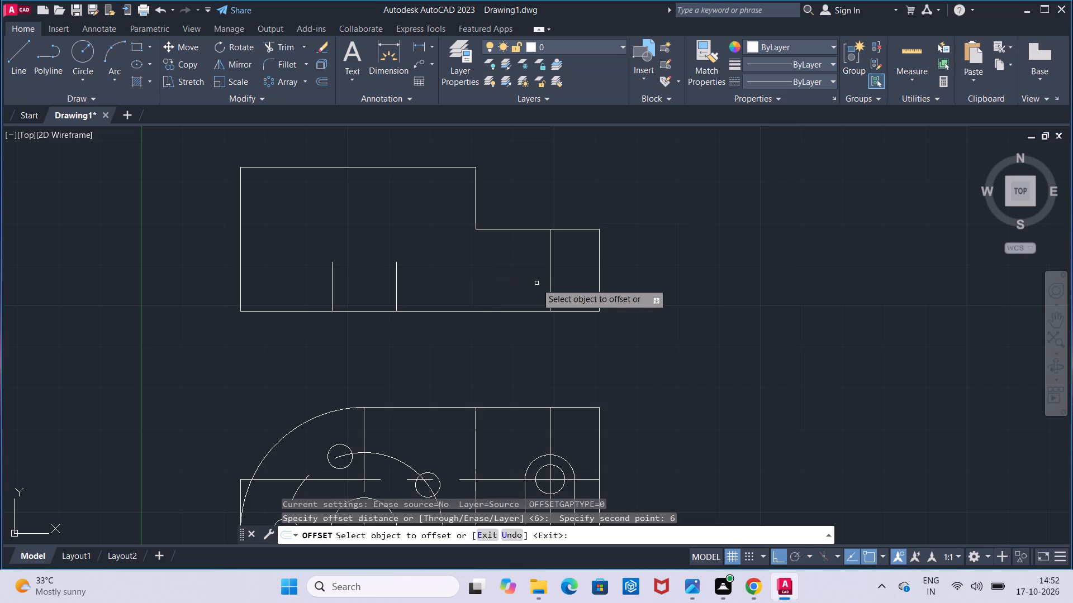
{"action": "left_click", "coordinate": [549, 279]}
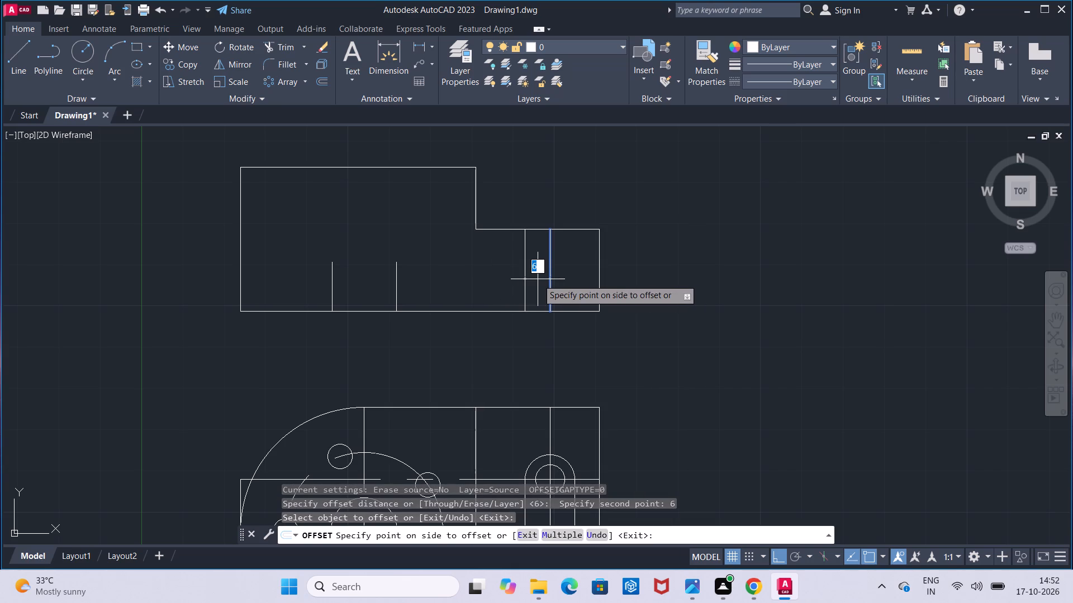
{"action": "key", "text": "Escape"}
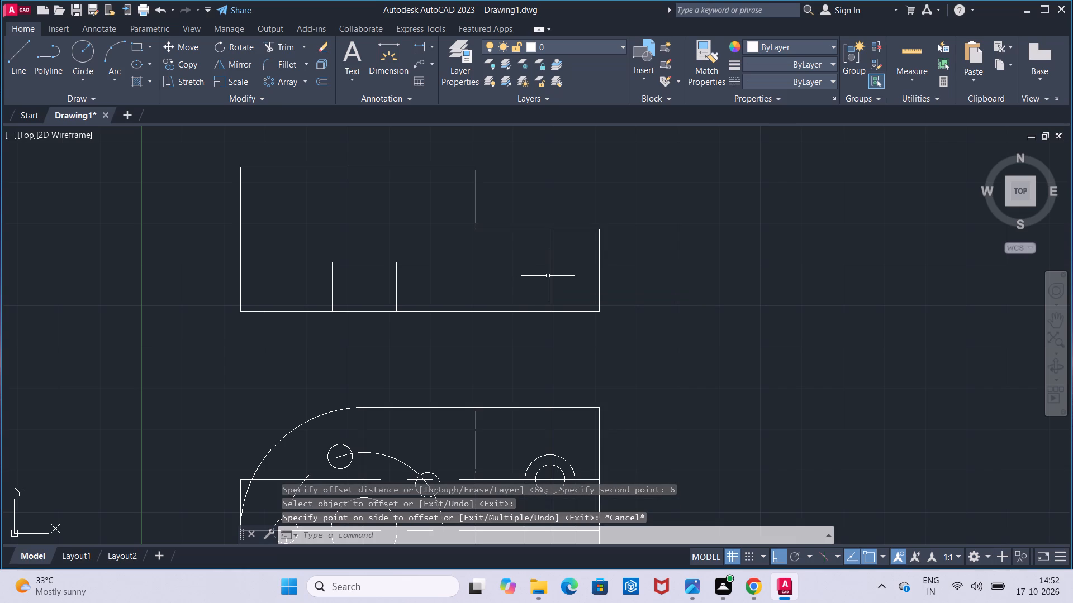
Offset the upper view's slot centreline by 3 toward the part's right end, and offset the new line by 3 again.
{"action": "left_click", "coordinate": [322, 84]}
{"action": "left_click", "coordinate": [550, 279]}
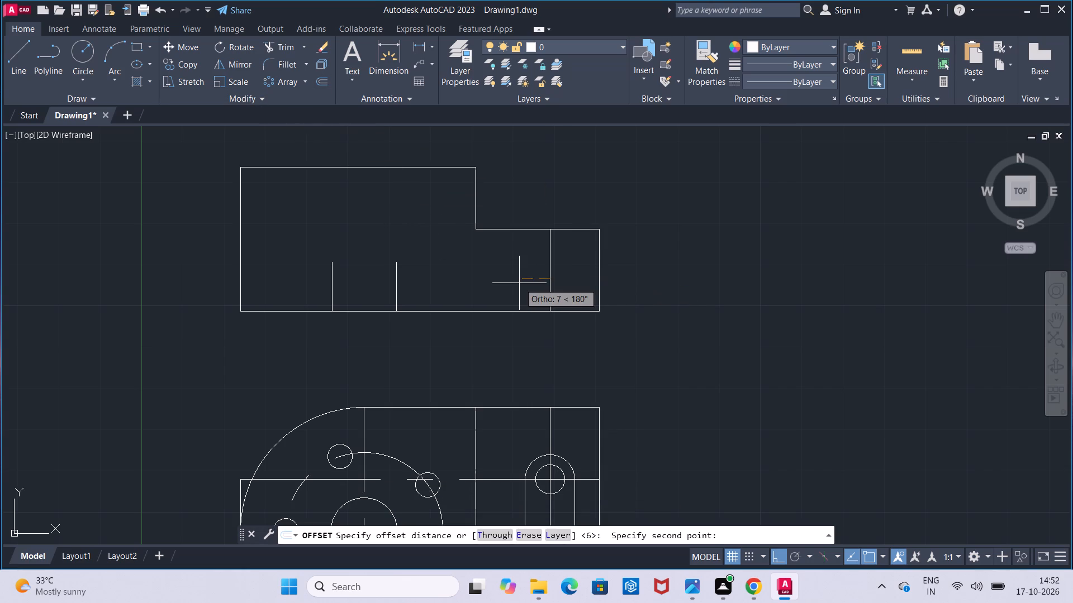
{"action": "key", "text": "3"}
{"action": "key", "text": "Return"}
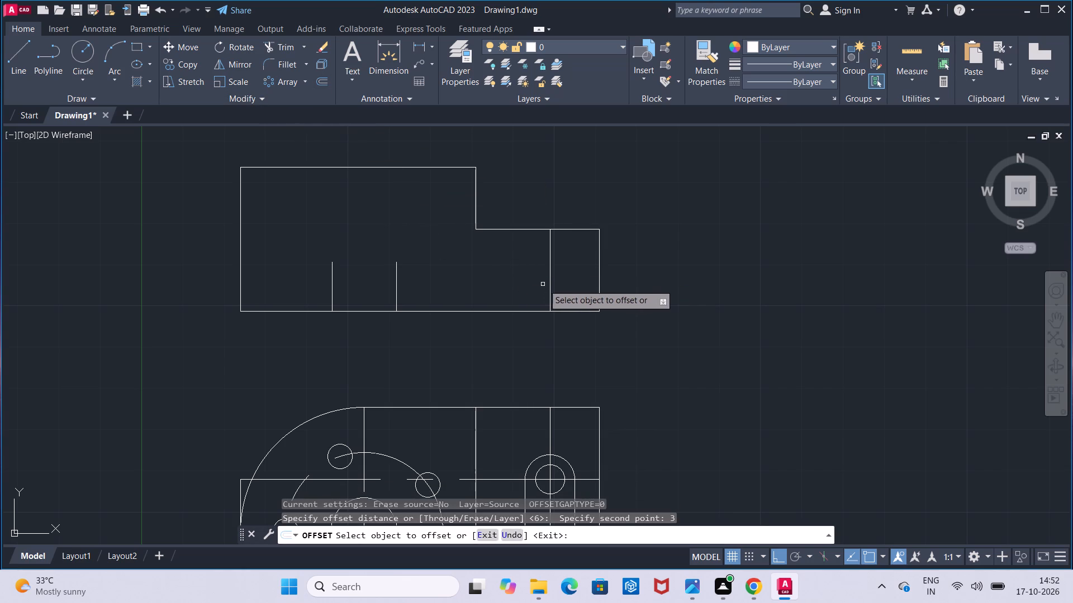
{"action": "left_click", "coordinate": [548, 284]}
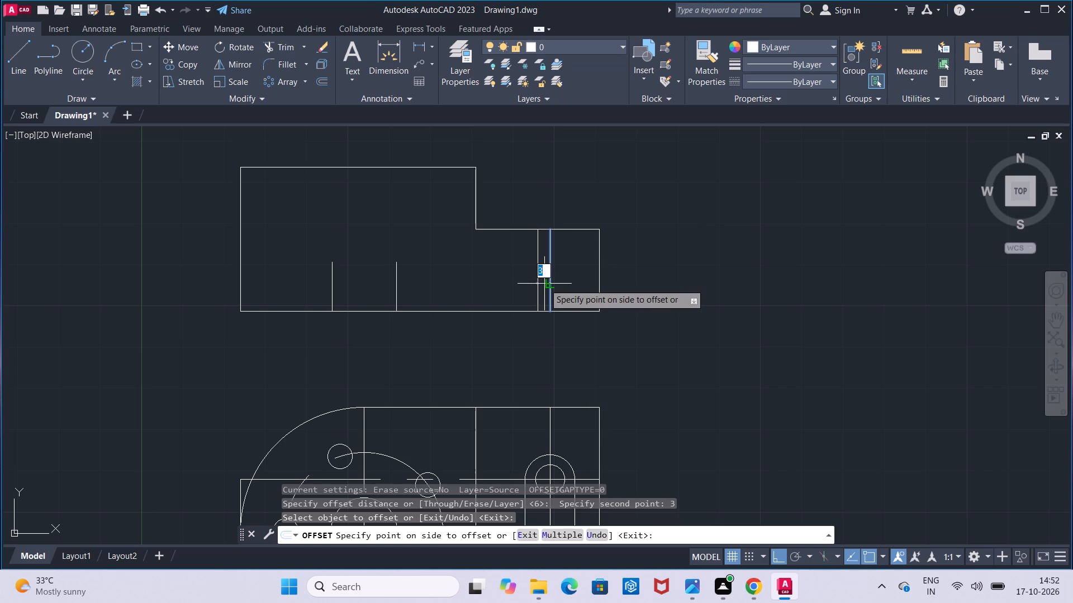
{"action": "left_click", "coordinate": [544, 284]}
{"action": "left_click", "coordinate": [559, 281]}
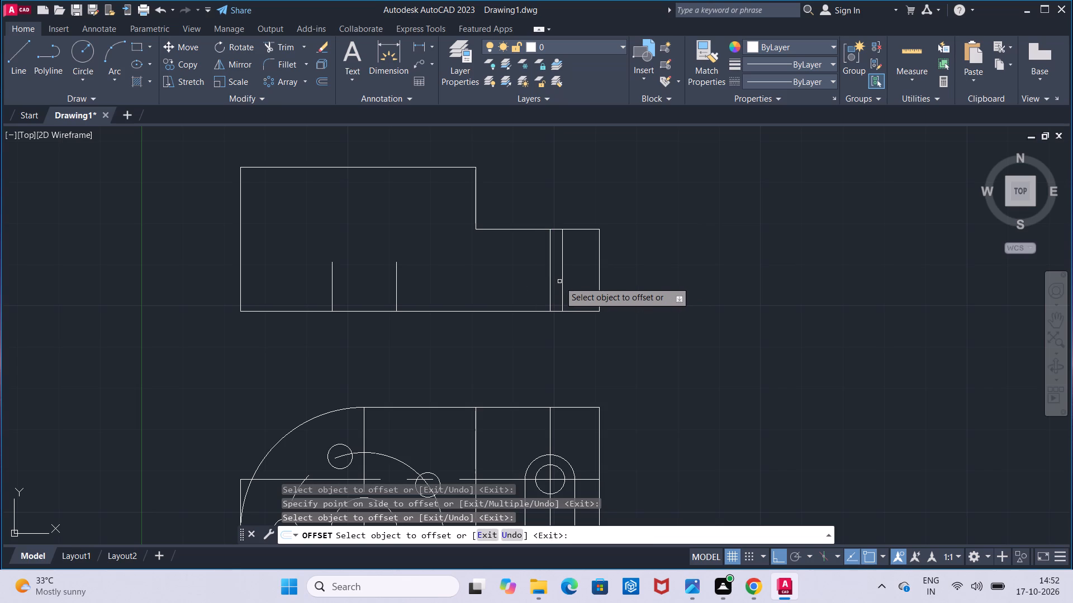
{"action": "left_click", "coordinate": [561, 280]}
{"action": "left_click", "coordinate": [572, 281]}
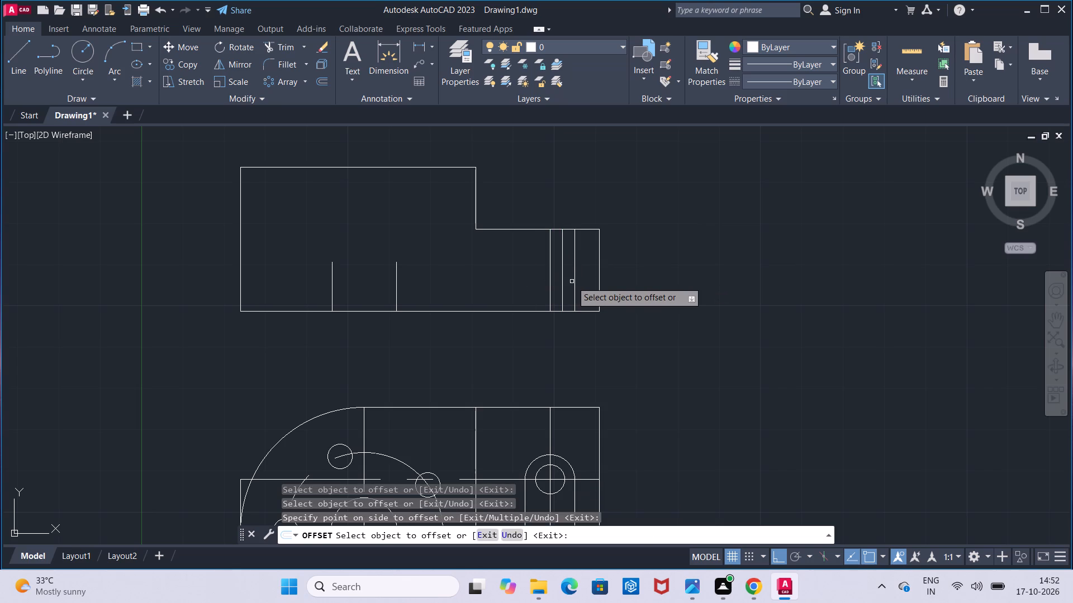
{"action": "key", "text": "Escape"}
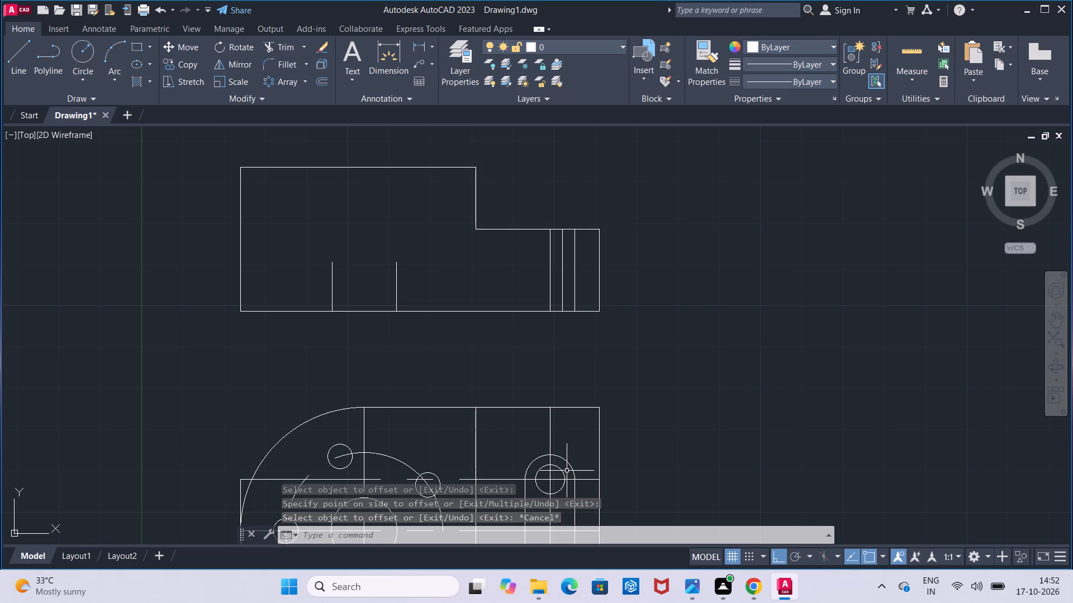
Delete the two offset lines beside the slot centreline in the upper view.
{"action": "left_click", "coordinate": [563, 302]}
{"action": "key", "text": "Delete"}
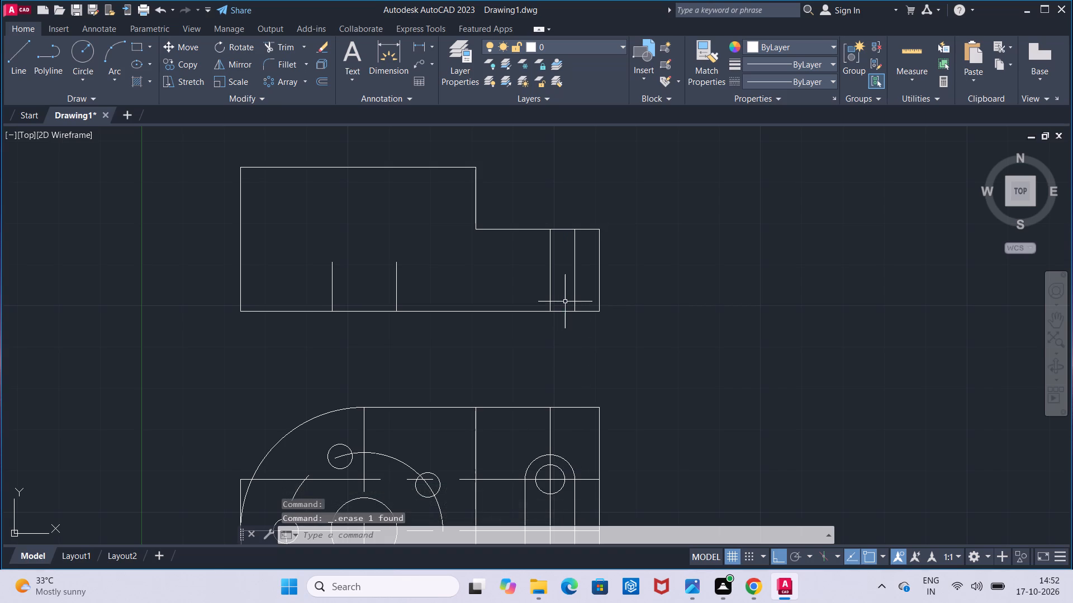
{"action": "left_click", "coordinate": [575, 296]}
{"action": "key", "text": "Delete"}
Draw a vertical line about 61 long from the upper small slot circle's left side to the upper view's lower step edge.
{"action": "left_click", "coordinate": [22, 73]}
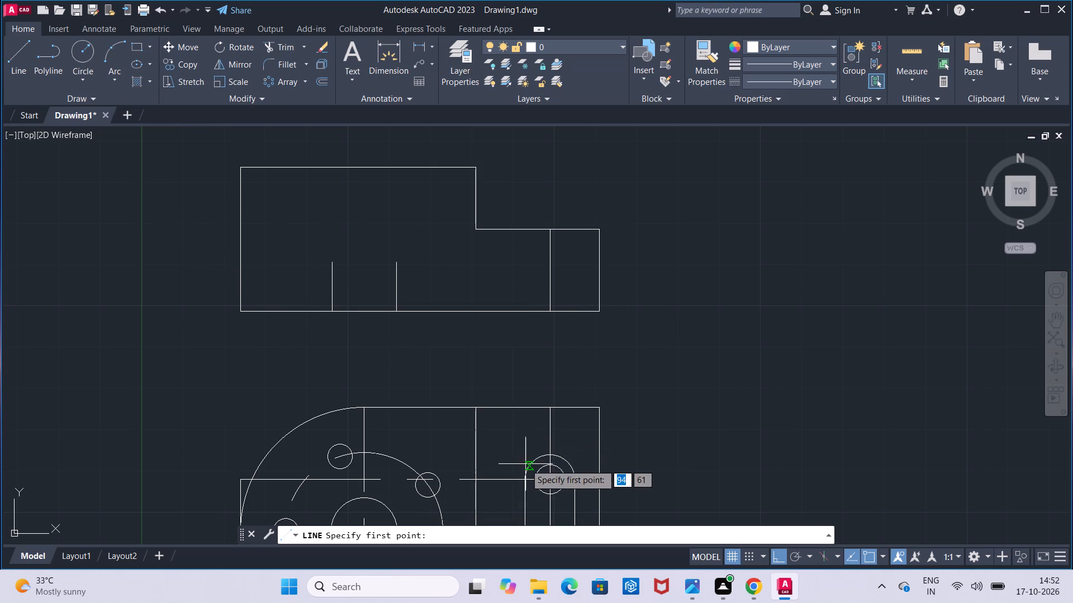
{"action": "left_click", "coordinate": [539, 482]}
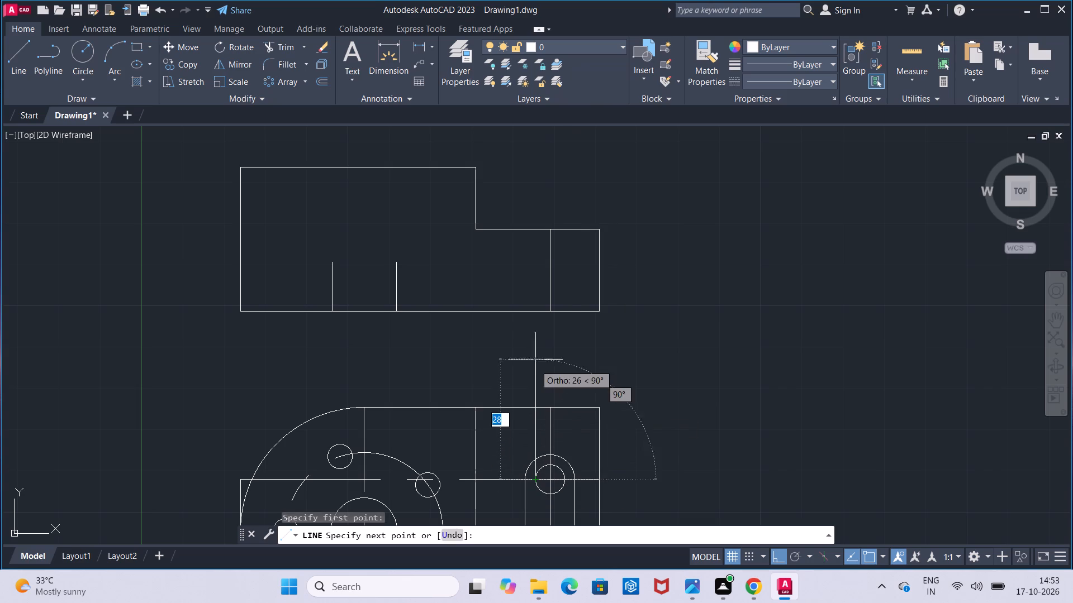
{"action": "left_click", "coordinate": [536, 232]}
{"action": "key", "text": "Escape"}
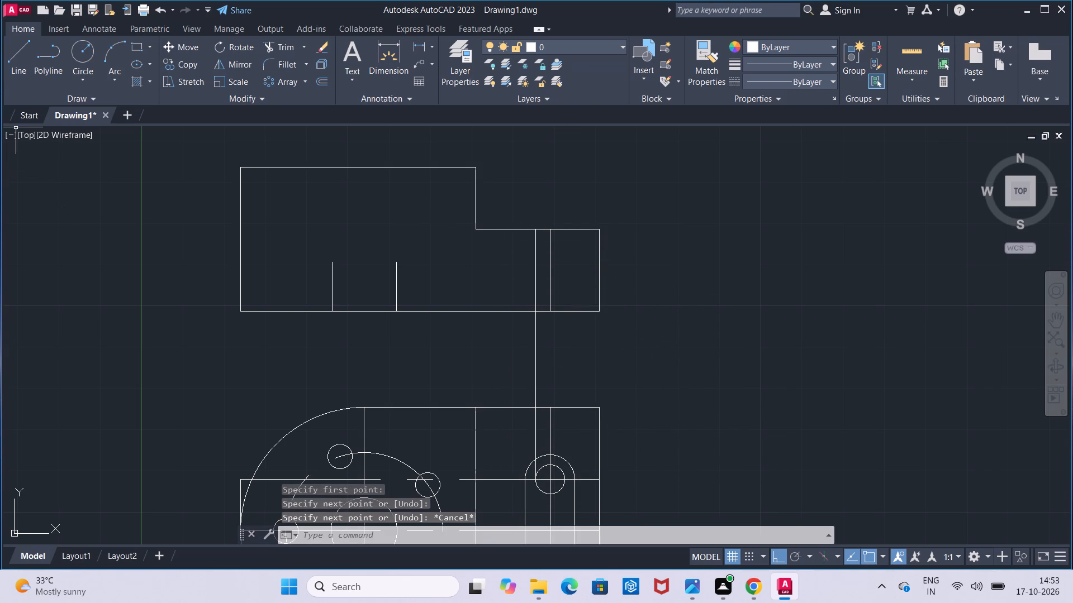
Draw a vertical line about 61 long from the upper small slot circle's right side to the upper view's lower step edge.
{"action": "left_click", "coordinate": [19, 84]}
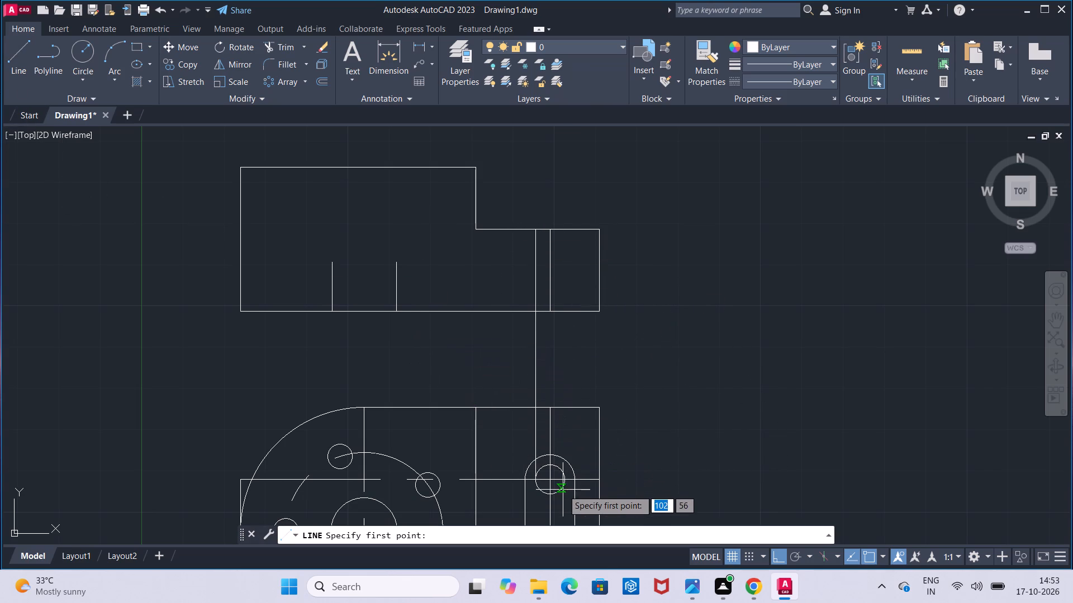
{"action": "left_click", "coordinate": [563, 478]}
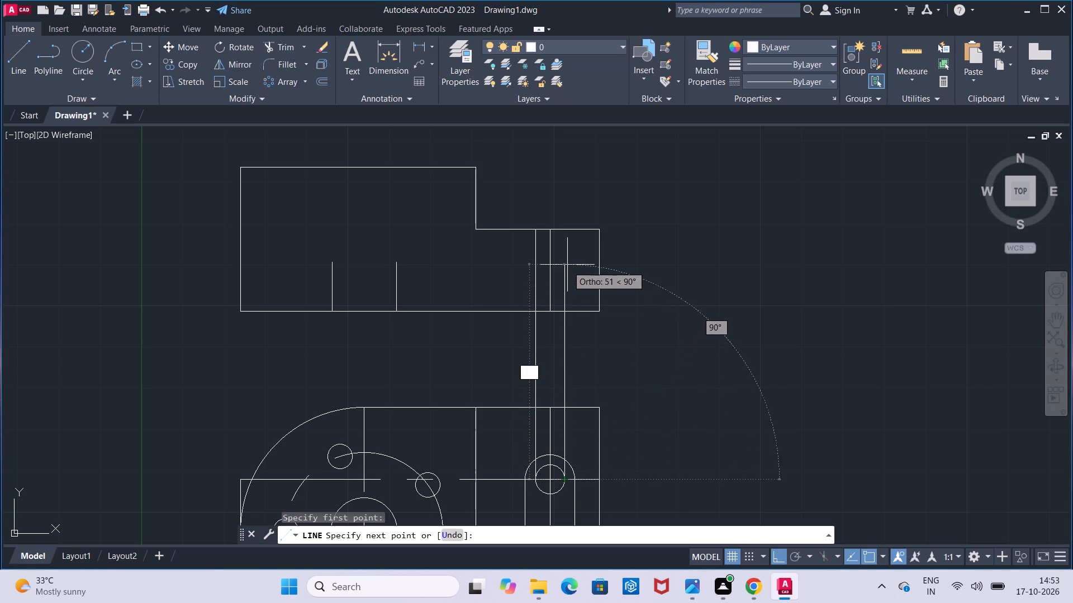
{"action": "left_click", "coordinate": [567, 230]}
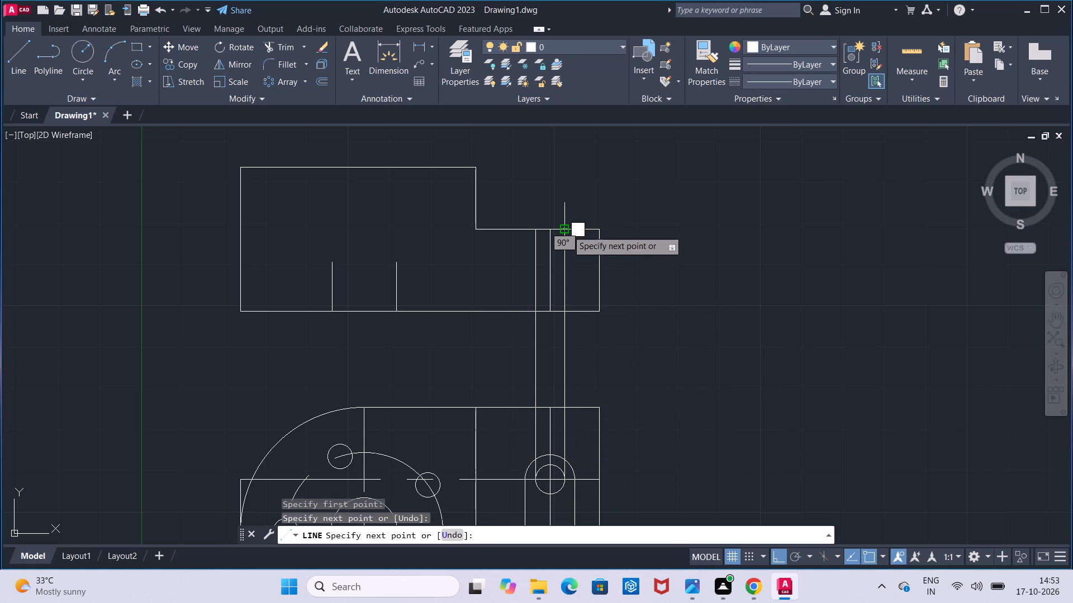
{"action": "key", "text": "Escape"}
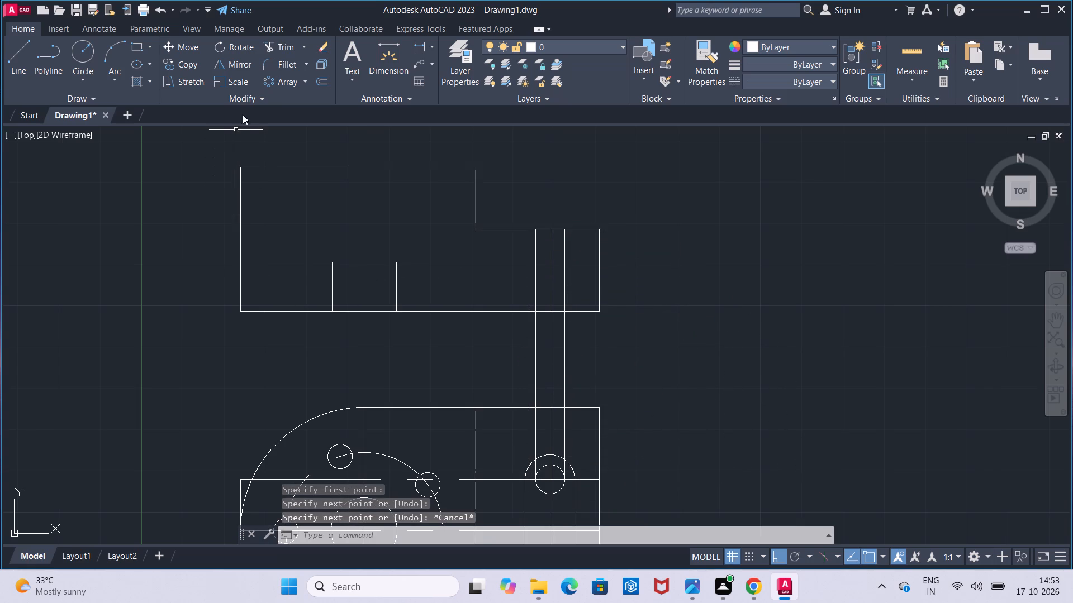
Trim the two small-circle projection lines away between the views and inside the plan view, keeping only their upper-view portions.
{"action": "left_click", "coordinate": [276, 52]}
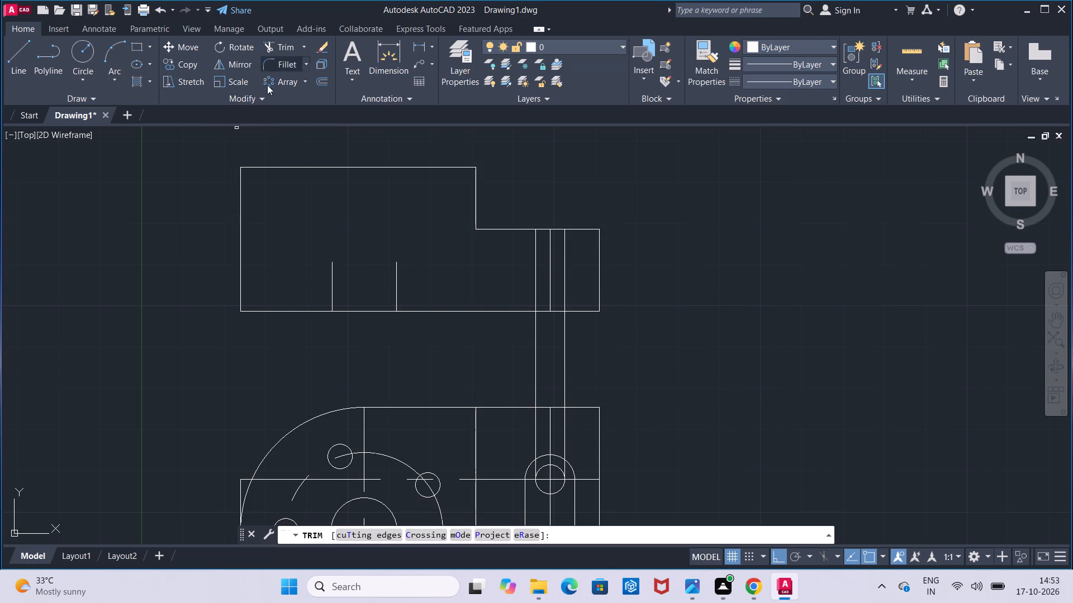
{"action": "left_click_drag", "start_coordinate": [460, 384], "coordinate": [582, 385]}
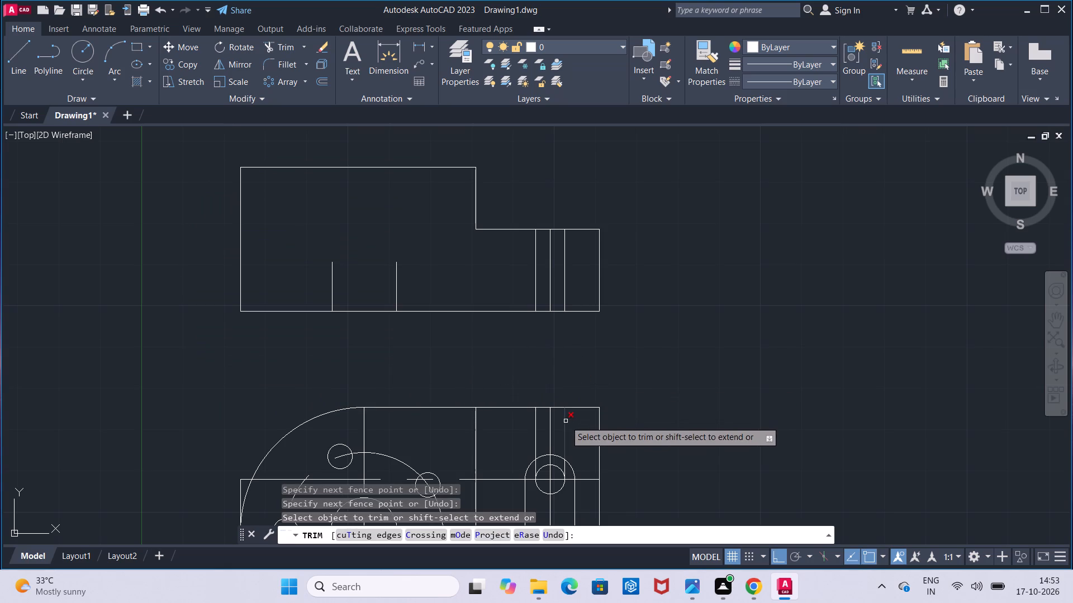
{"action": "left_click", "coordinate": [566, 421]}
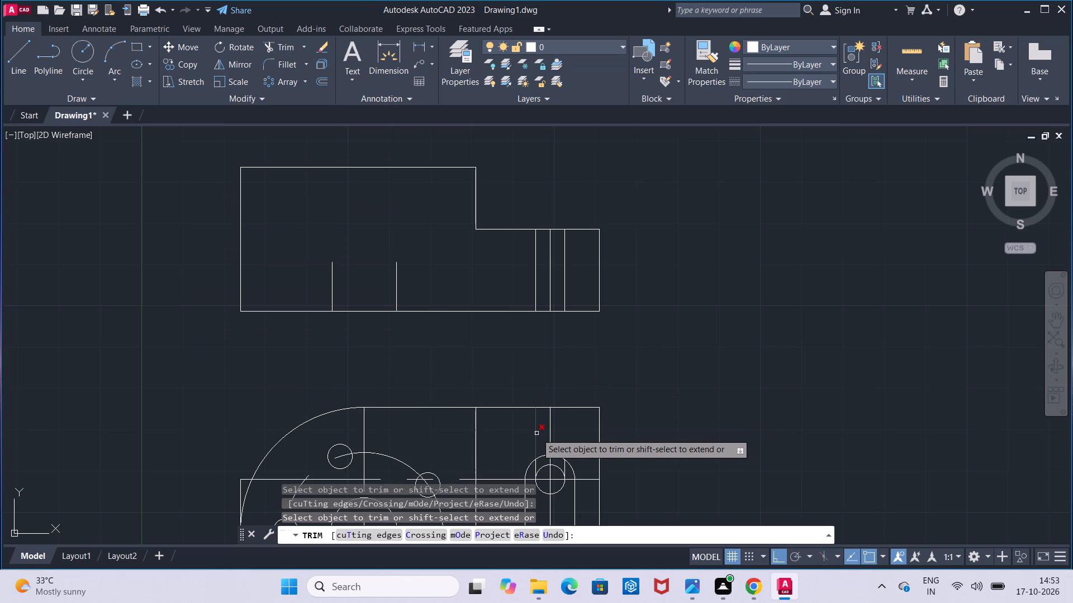
{"action": "left_click", "coordinate": [536, 433]}
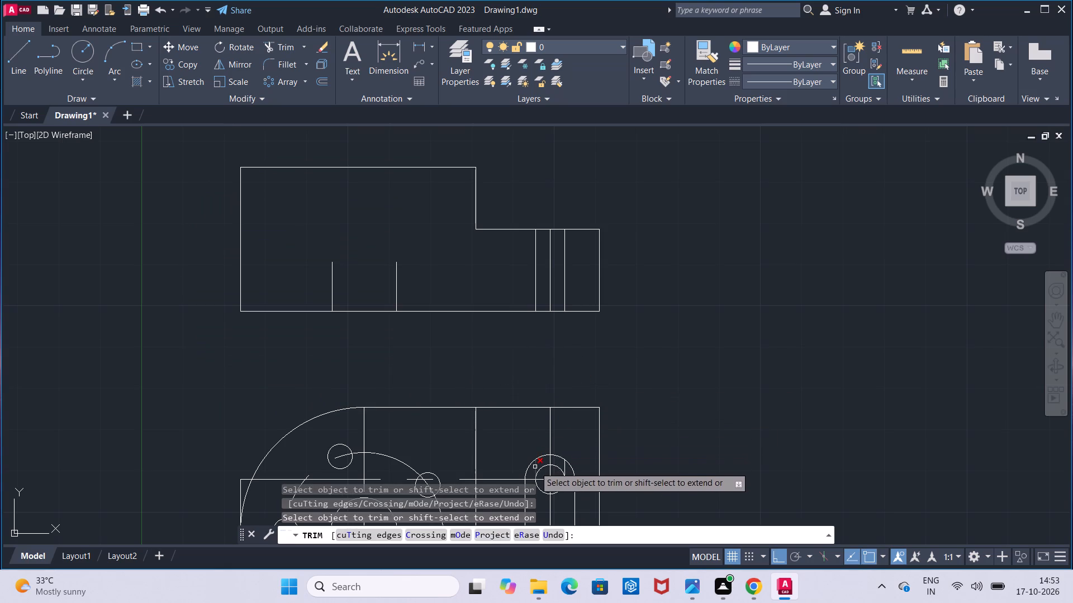
{"action": "left_click", "coordinate": [535, 467]}
{"action": "left_click", "coordinate": [563, 464]}
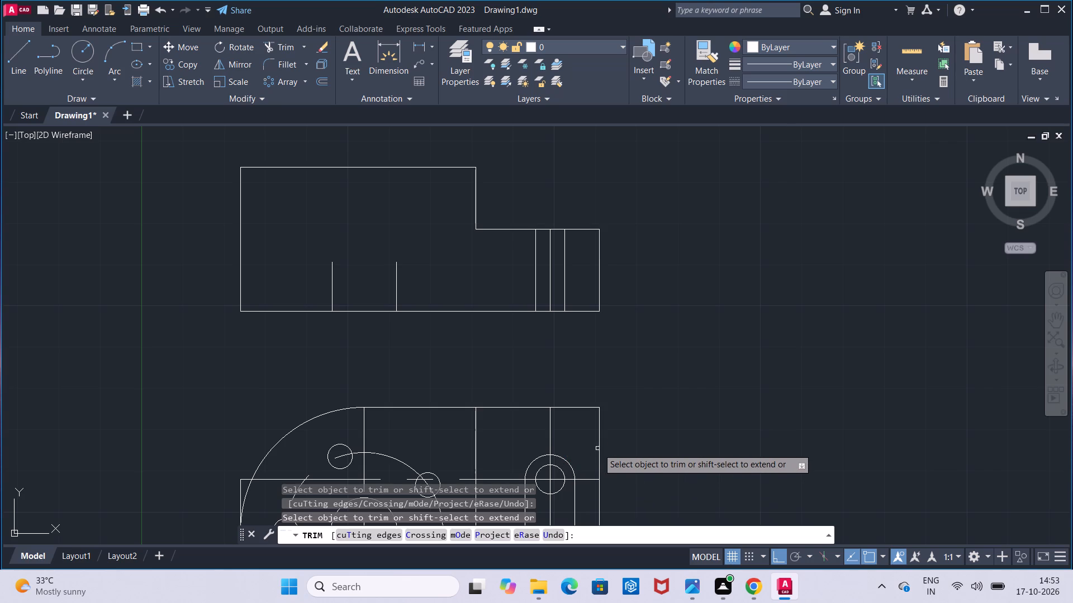
{"action": "key", "text": "Escape"}
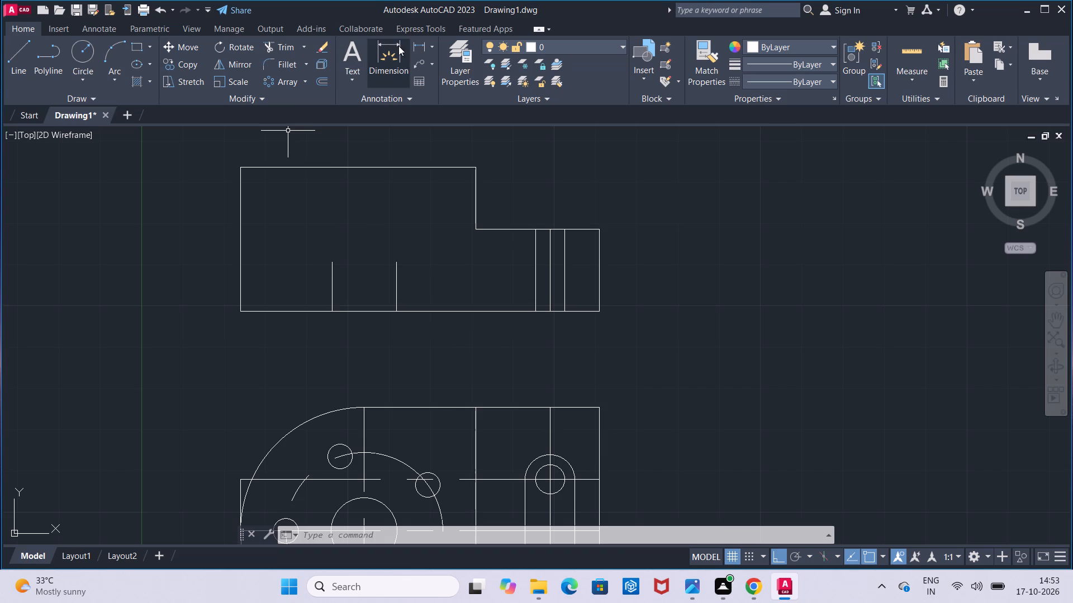
Offset the upper view's lower step edge downward by 8.
{"action": "left_click", "coordinate": [414, 45]}
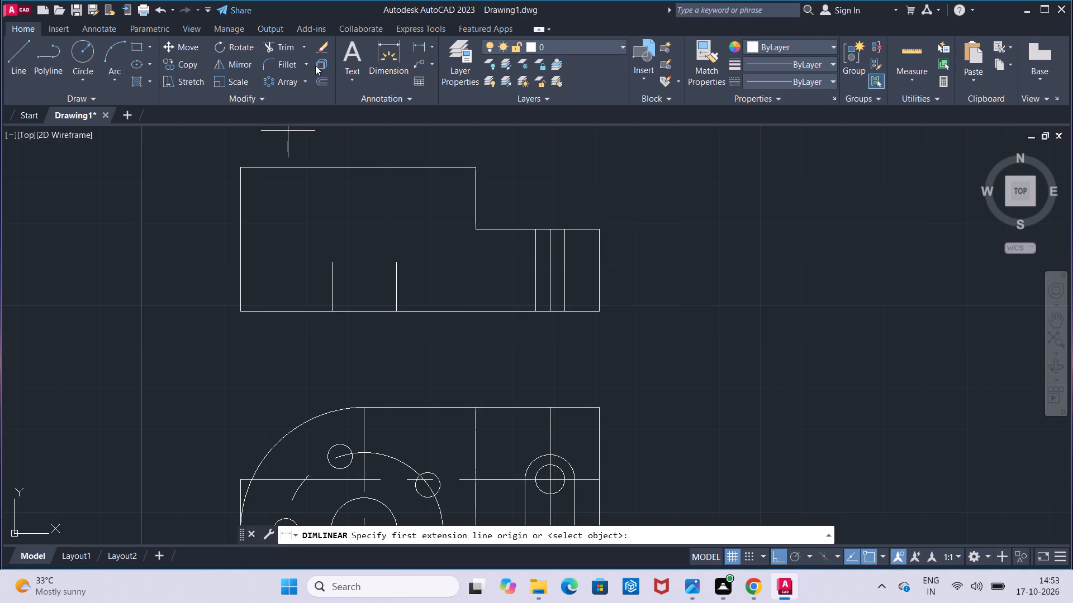
{"action": "left_click", "coordinate": [322, 79]}
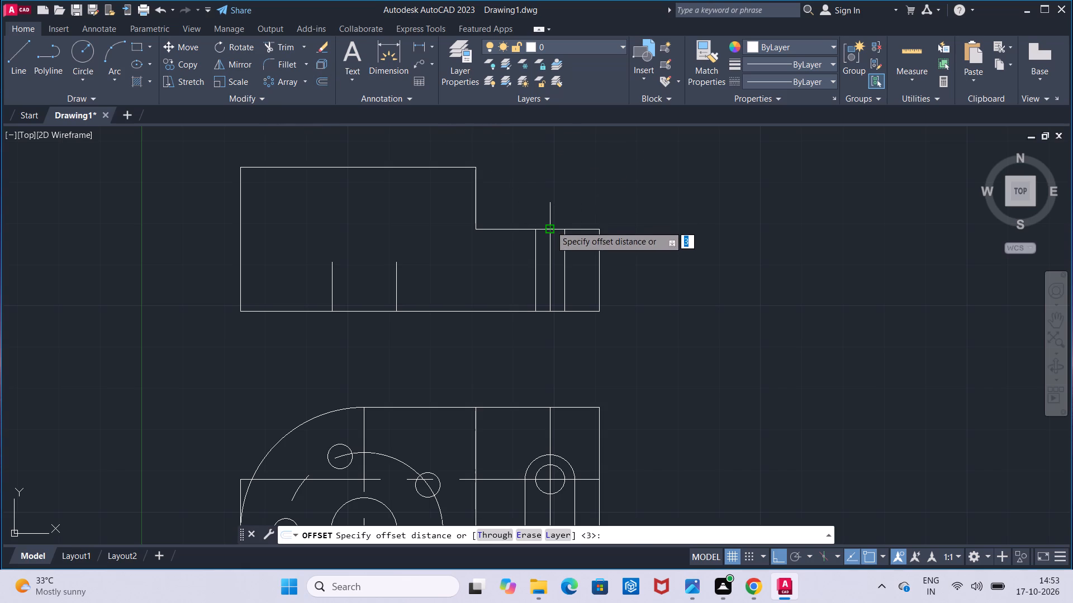
{"action": "left_click", "coordinate": [550, 226]}
{"action": "key", "text": "8"}
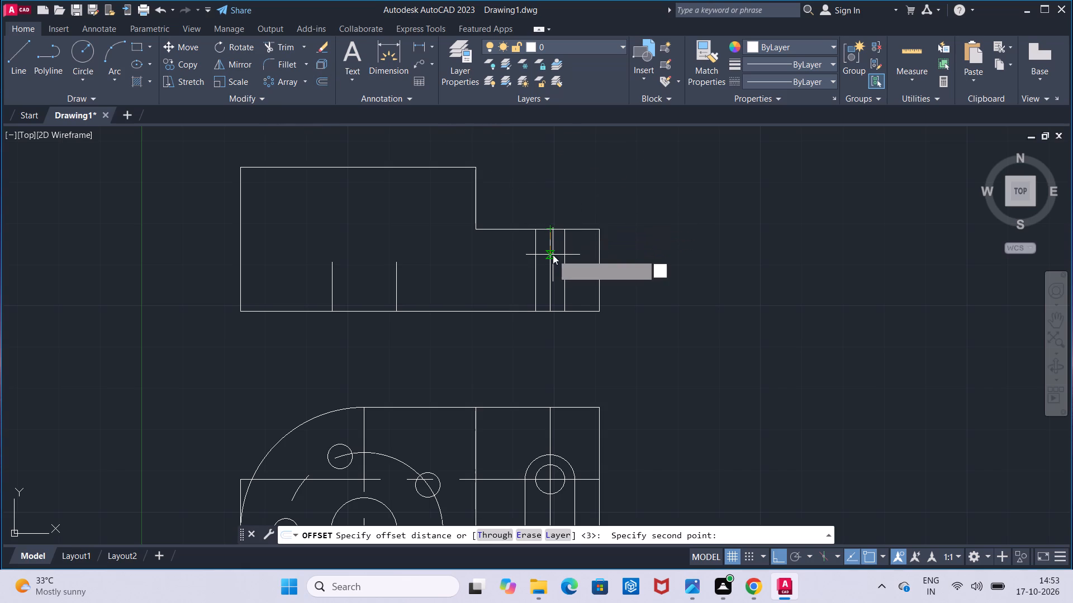
{"action": "key", "text": "Return"}
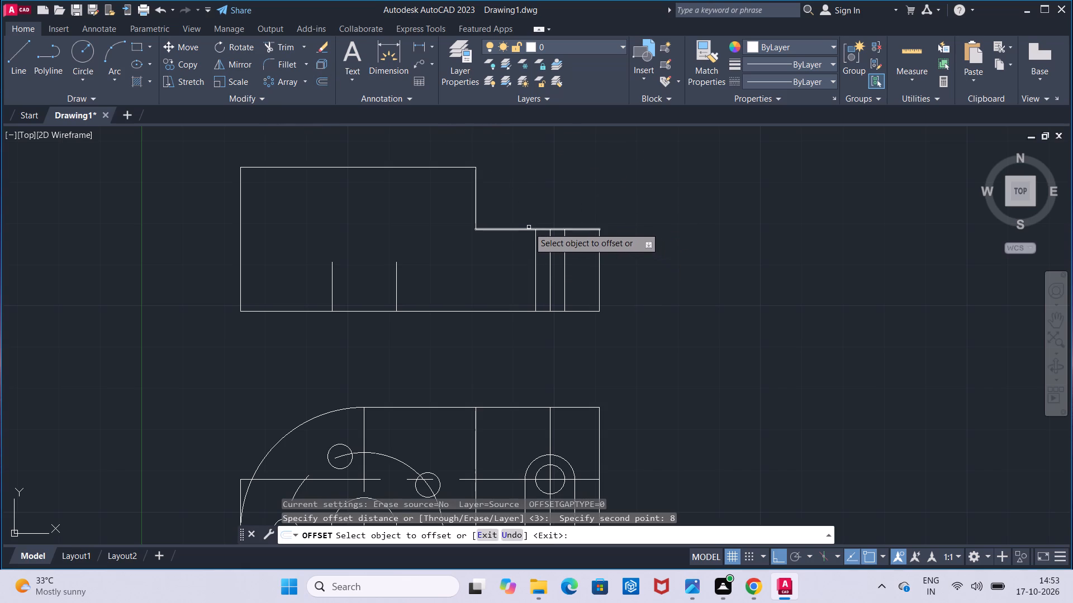
{"action": "left_click", "coordinate": [529, 227]}
{"action": "left_click", "coordinate": [526, 247]}
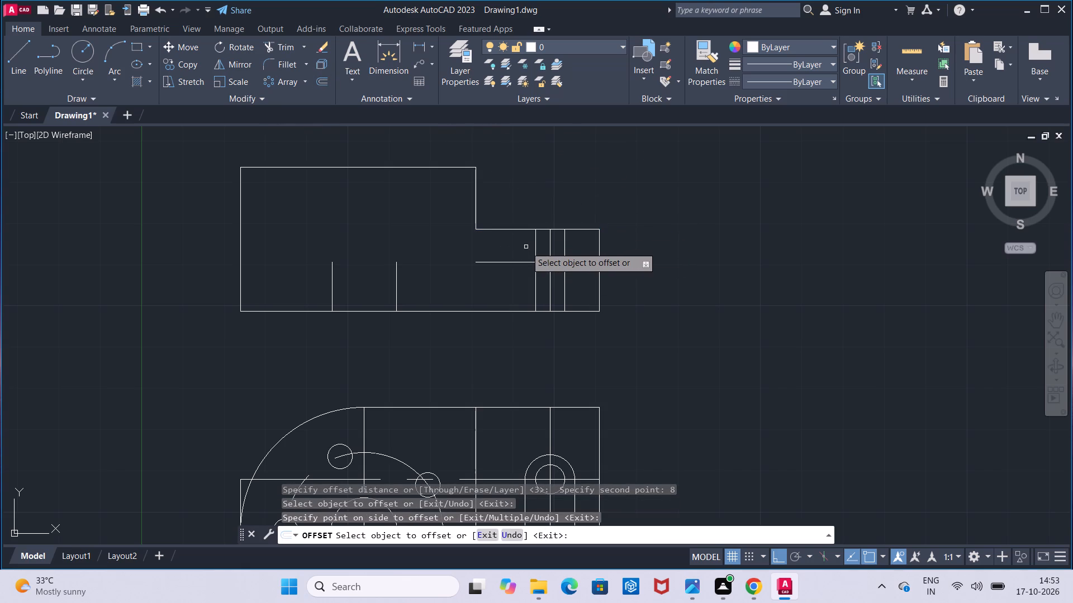
{"action": "key", "text": "Escape"}
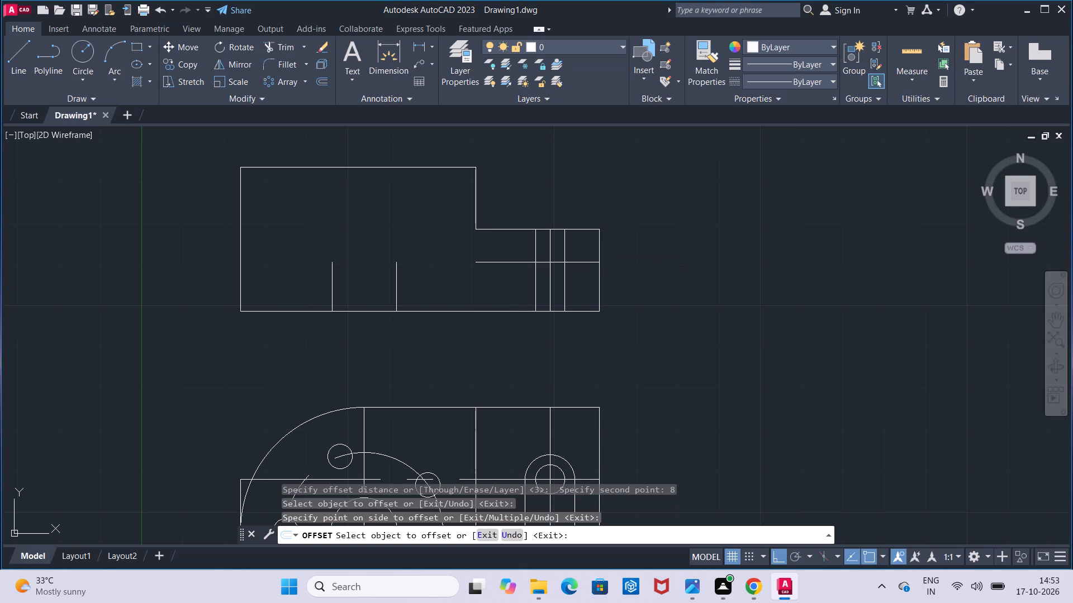
Draw two vertical lines from both ends of the slot's upper outer arc to the upper view's lower step edge.
{"action": "left_click", "coordinate": [19, 70]}
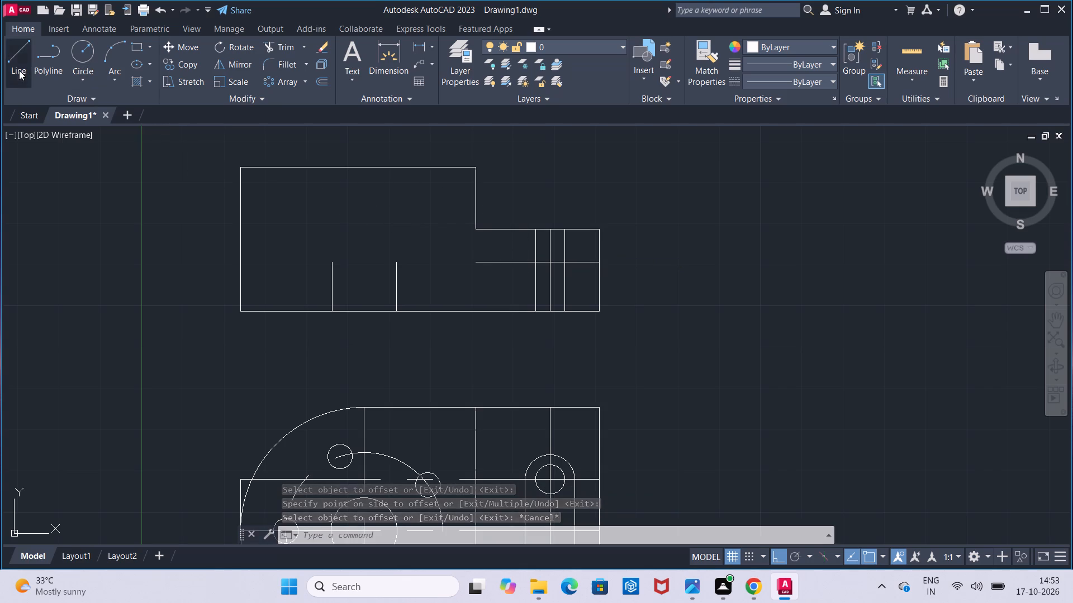
{"action": "left_click_drag", "start_coordinate": [524, 475], "coordinate": [528, 466]}
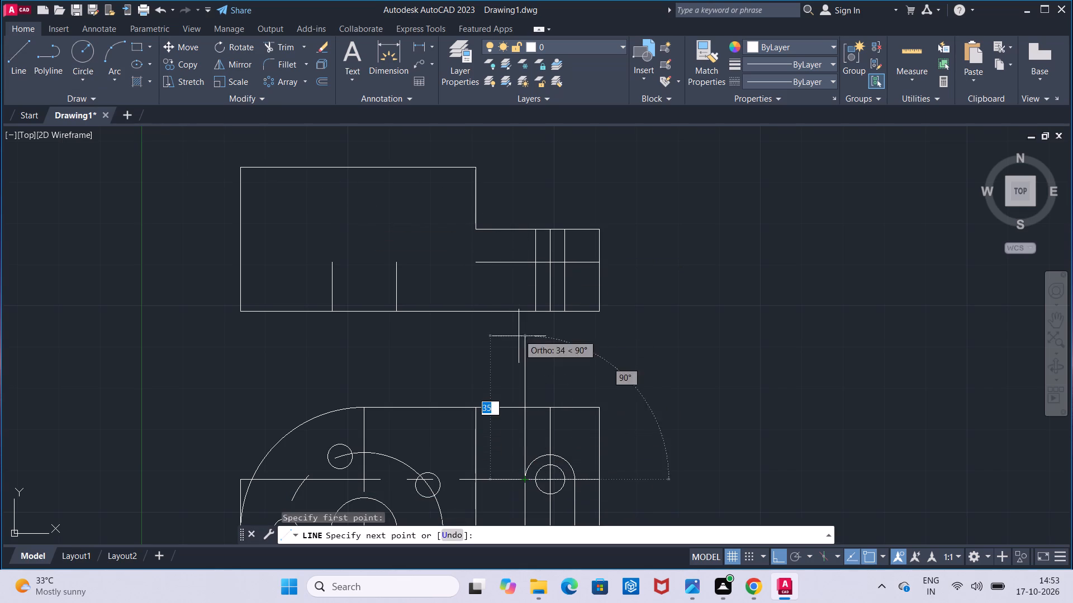
{"action": "left_click", "coordinate": [525, 227]}
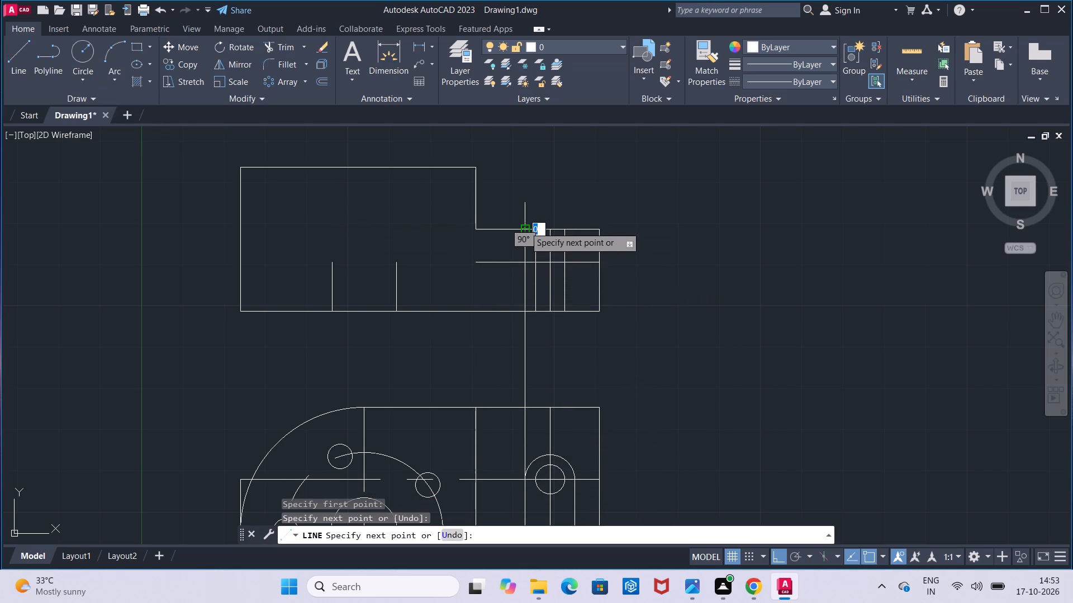
{"action": "key", "text": "Escape"}
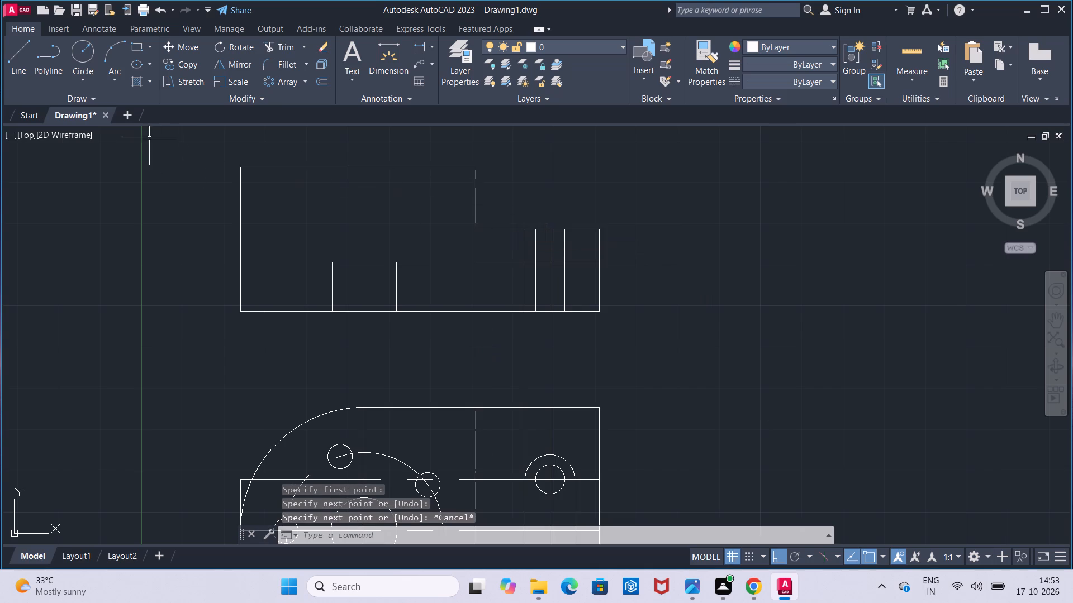
{"action": "left_click", "coordinate": [21, 67]}
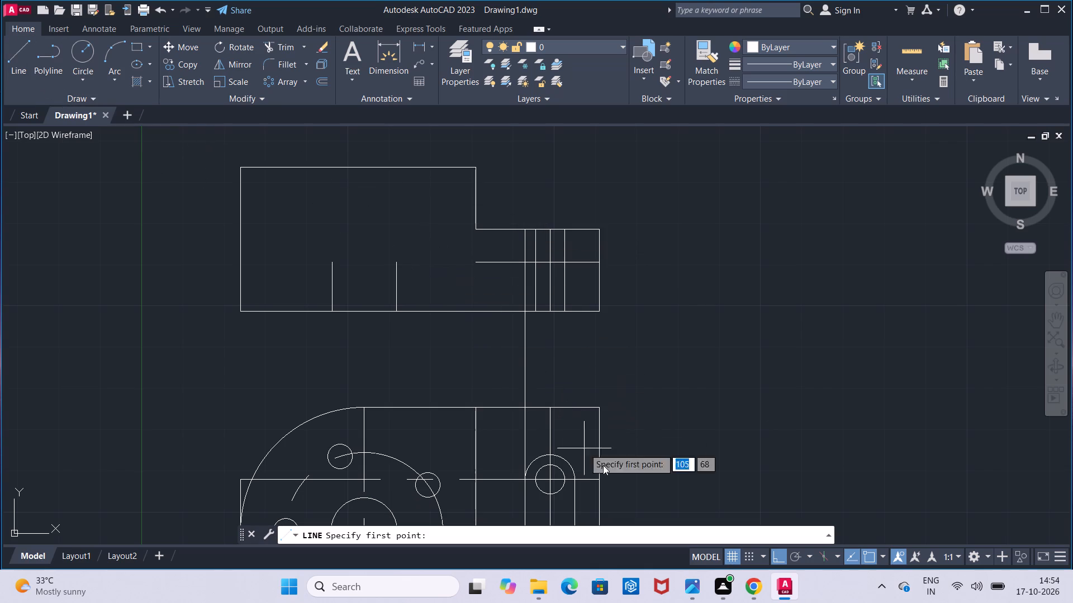
{"action": "left_click", "coordinate": [576, 473]}
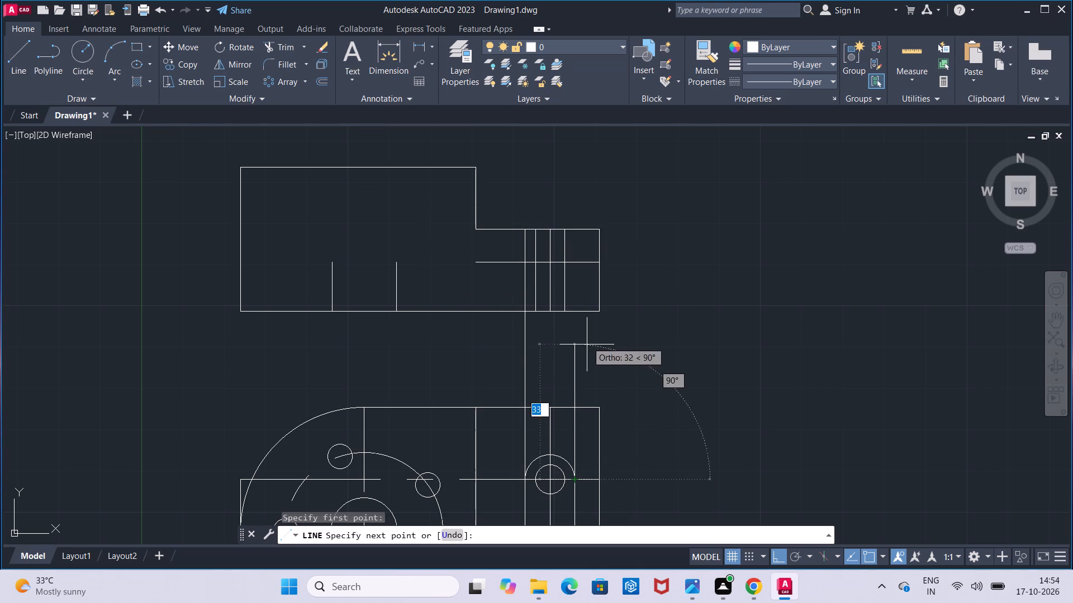
{"action": "left_click", "coordinate": [576, 227]}
{"action": "key", "text": "Escape"}
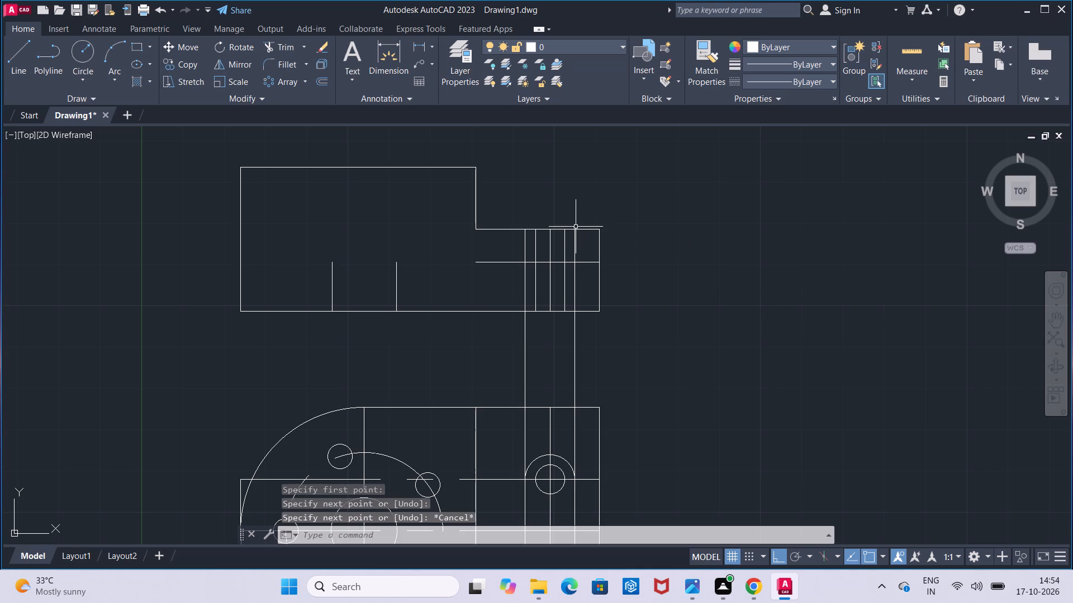
Trim the upper view's inner hole lines above the counterbore depth line and its outer slot lines below it.
{"action": "left_click", "coordinate": [278, 49]}
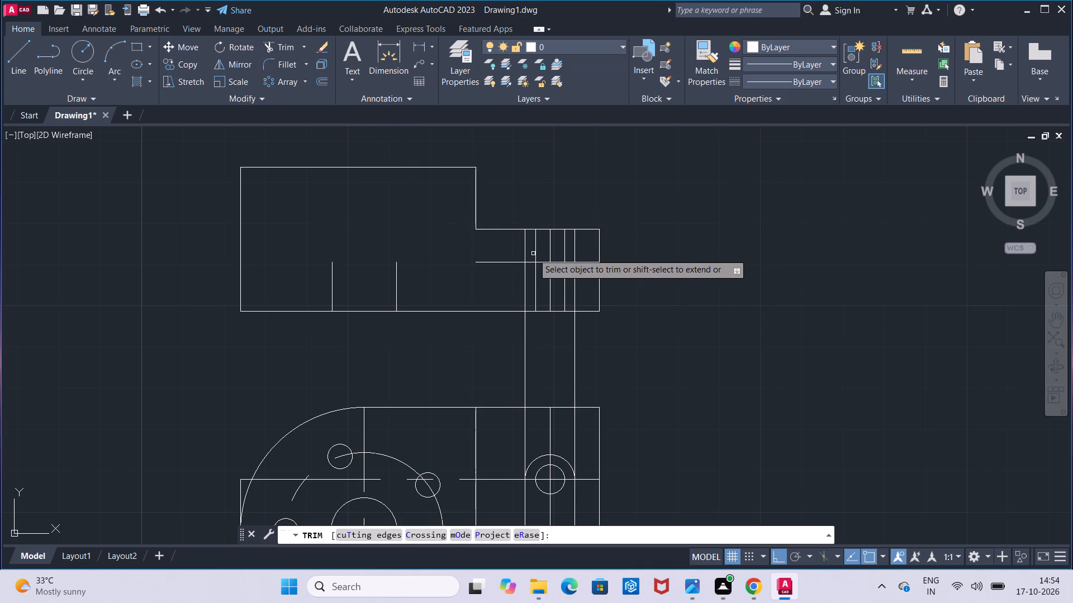
{"action": "left_click", "coordinate": [535, 247]}
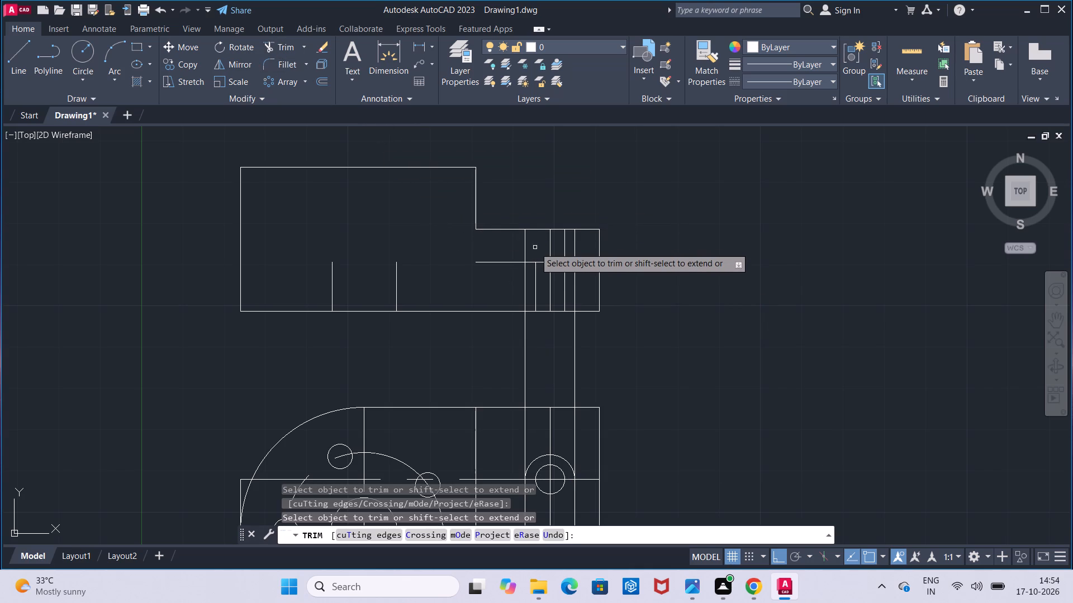
{"action": "left_click", "coordinate": [565, 257]}
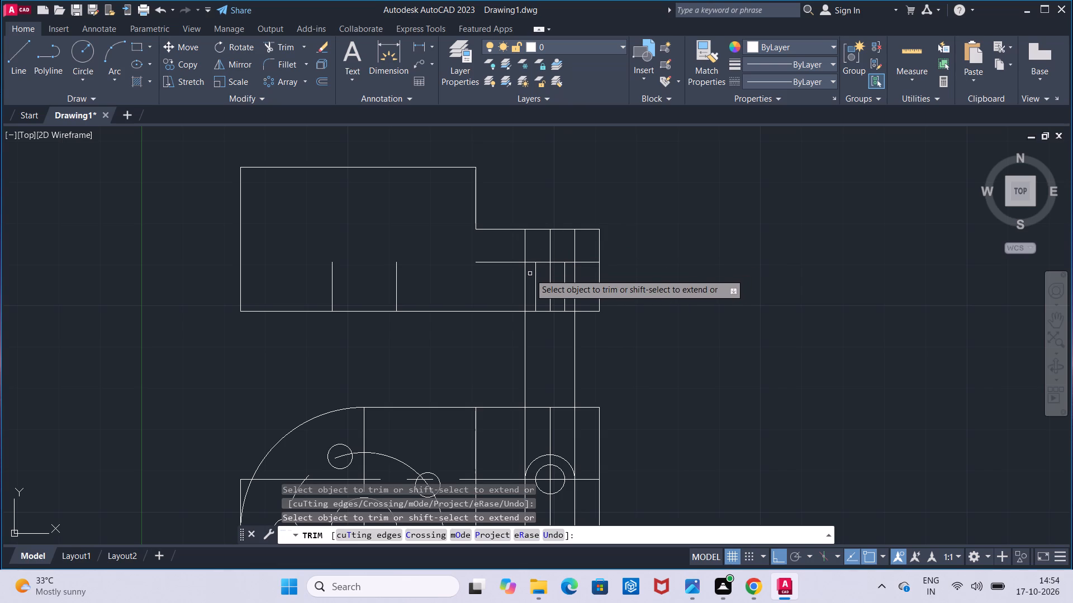
{"action": "left_click", "coordinate": [525, 277]}
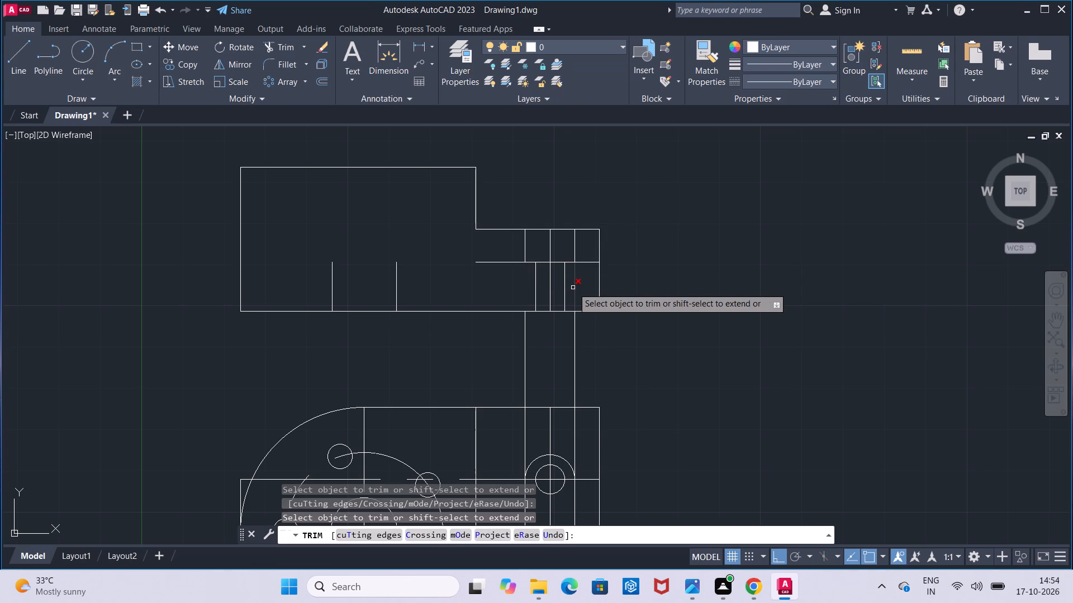
{"action": "left_click", "coordinate": [574, 288]}
Trim away the outer slot projection lines between the views and the vertical lines above the slot in the plan view.
{"action": "left_click", "coordinate": [573, 324]}
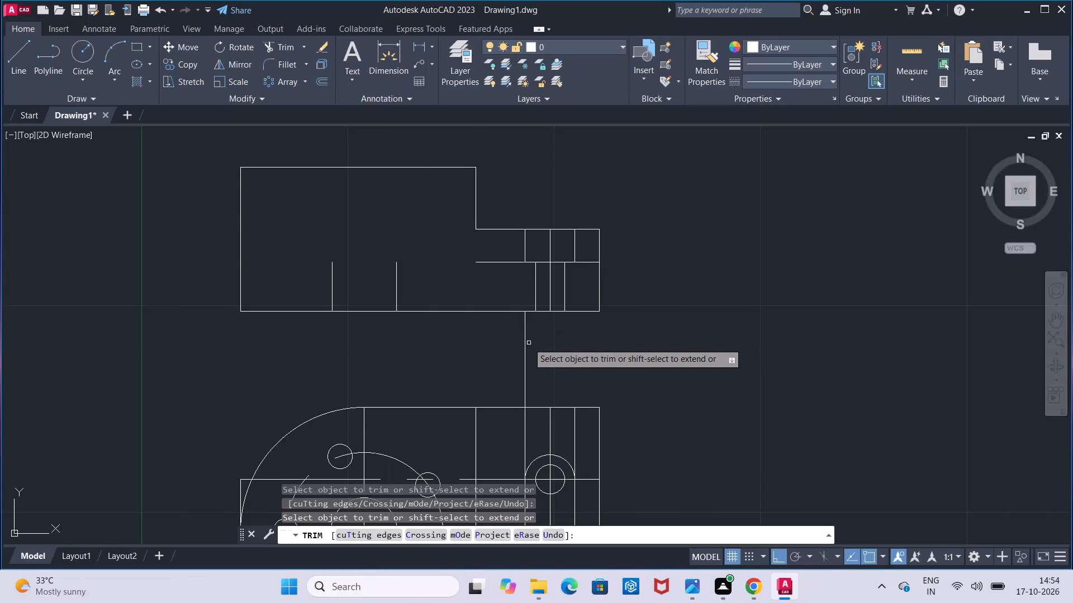
{"action": "left_click", "coordinate": [528, 343]}
{"action": "left_click", "coordinate": [507, 343]}
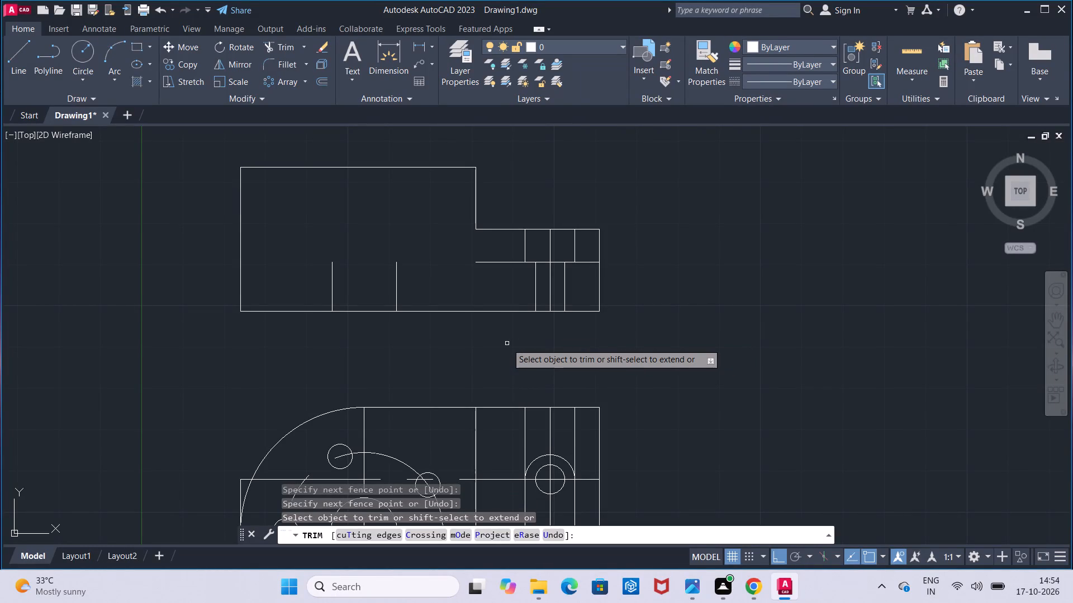
{"action": "left_click_drag", "start_coordinate": [515, 437], "coordinate": [578, 438]}
{"action": "key", "text": "Escape"}
Trim the counterbore depth line in the upper view on both sides, leaving only the part between the outer slot lines.
{"action": "scroll", "coordinate": [578, 438], "scroll_direction": "down", "scroll_amount": 1}
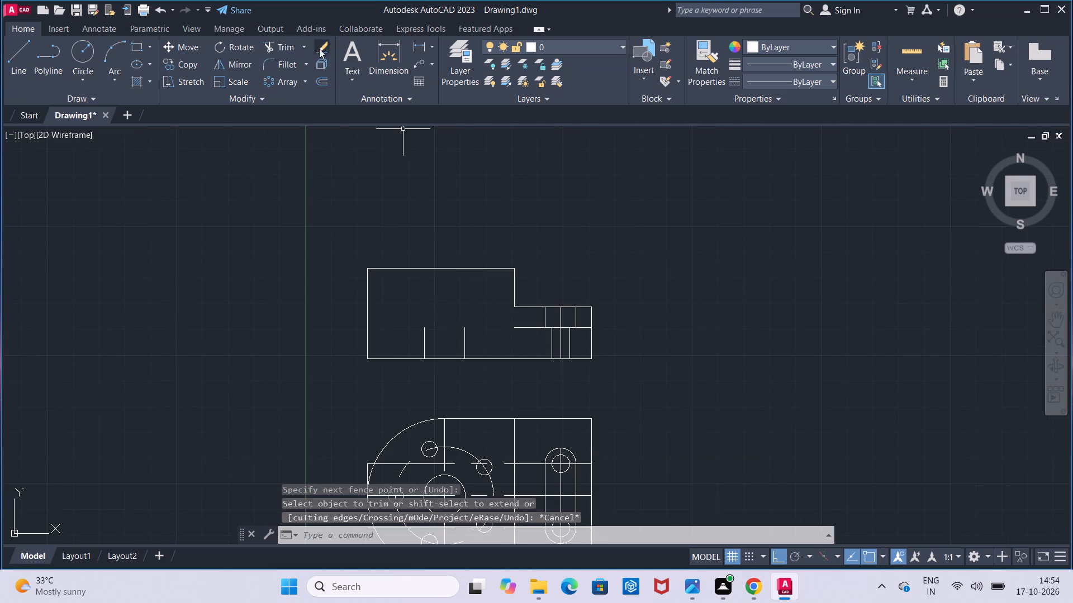
{"action": "left_click", "coordinate": [295, 42]}
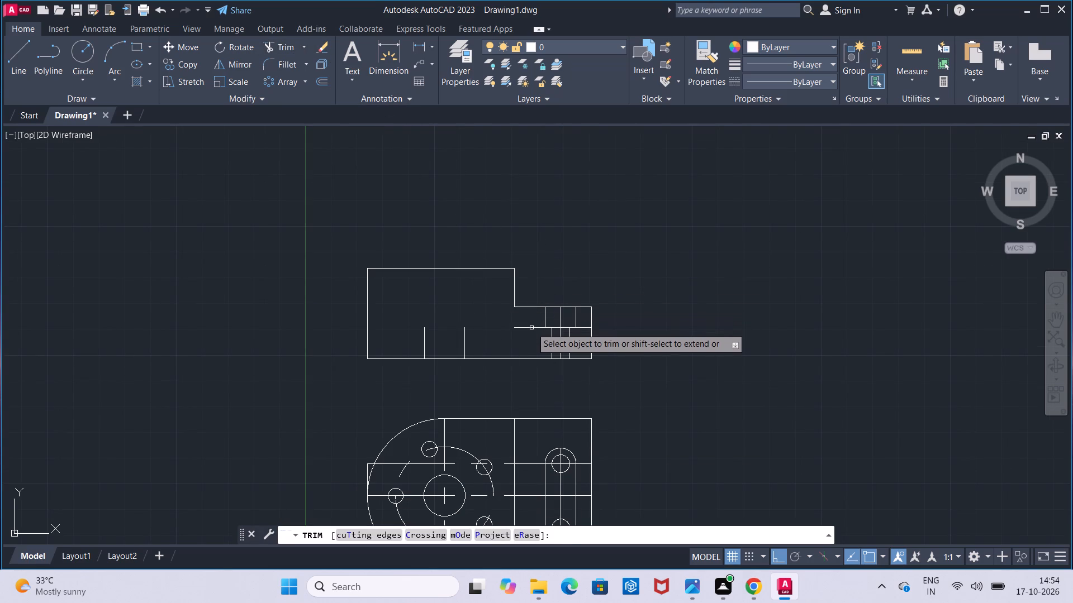
{"action": "left_click", "coordinate": [531, 328]}
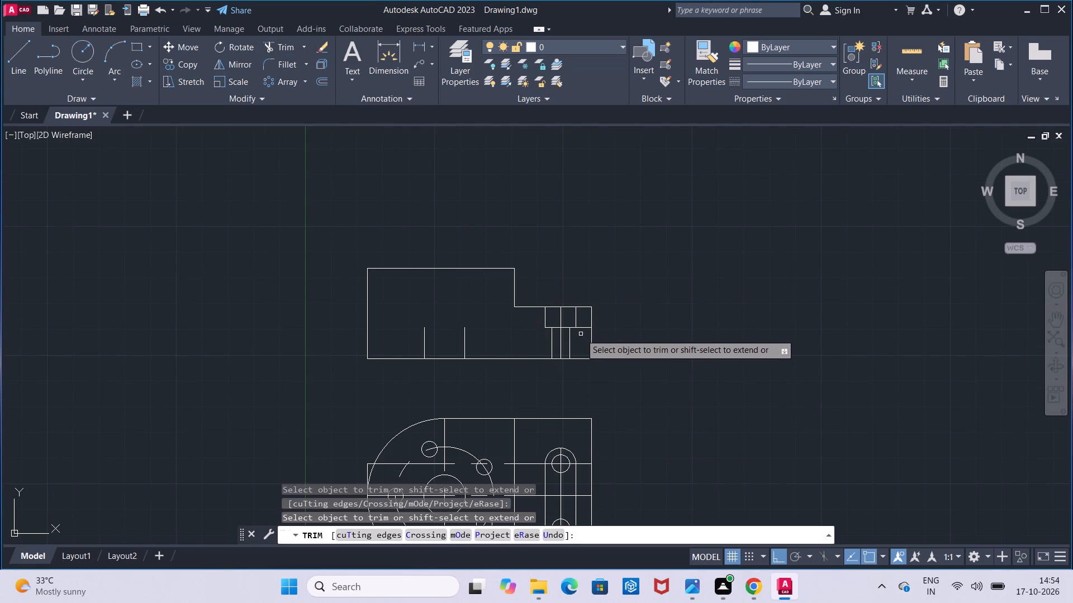
{"action": "left_click", "coordinate": [582, 328]}
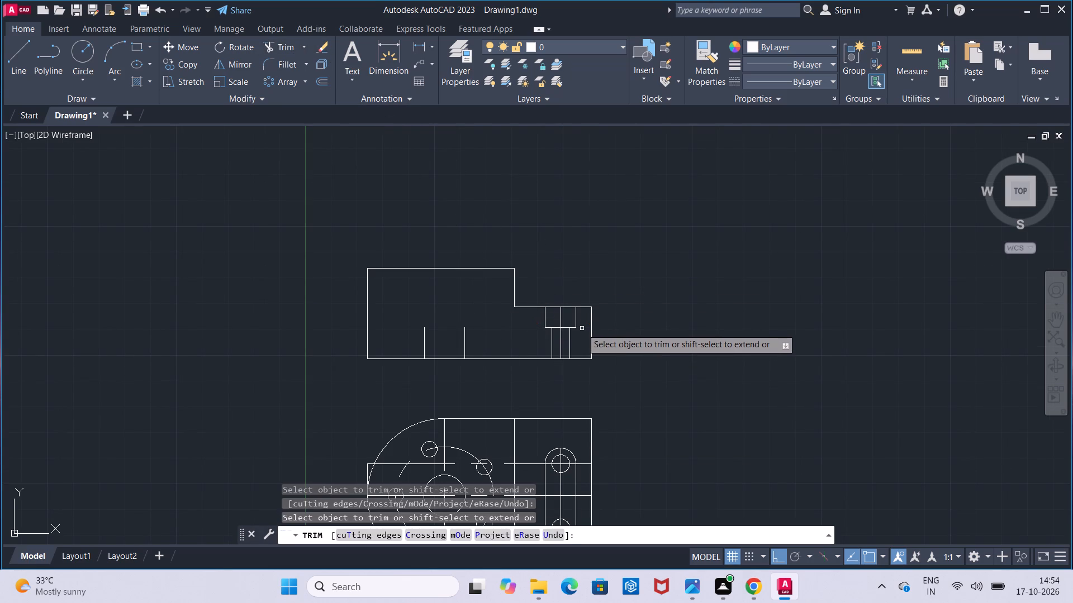
{"action": "key", "text": "Escape"}
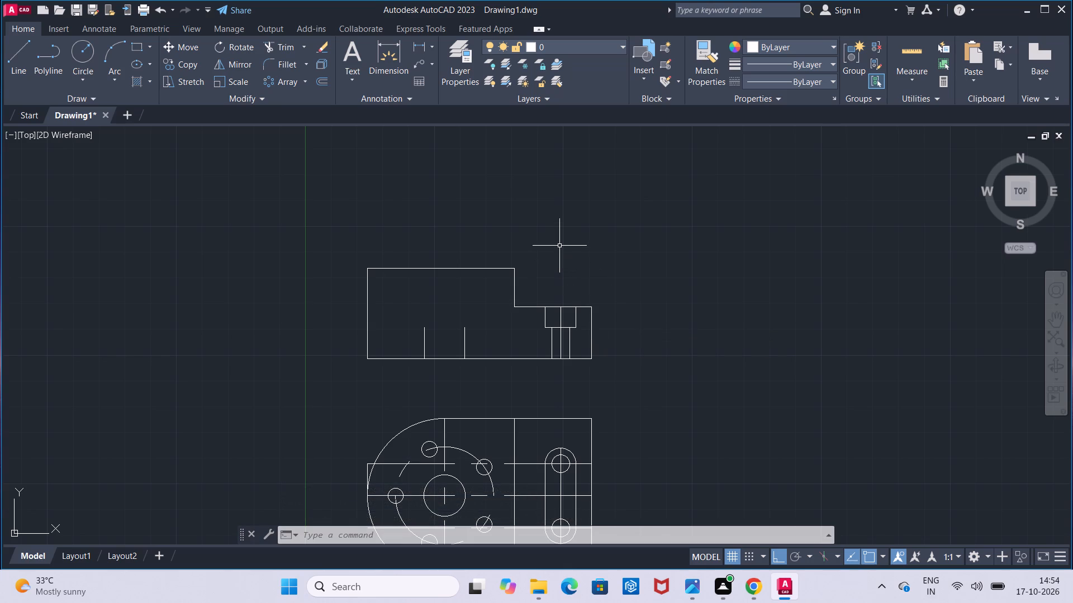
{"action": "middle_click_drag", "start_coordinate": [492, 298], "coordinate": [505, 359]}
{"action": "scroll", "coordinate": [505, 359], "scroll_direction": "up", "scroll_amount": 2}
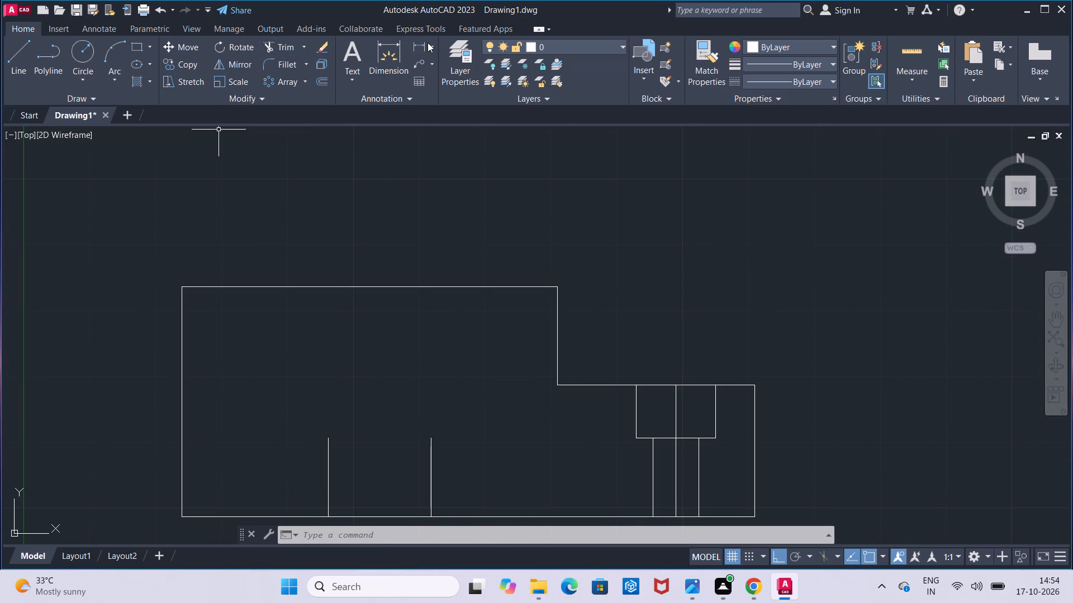
Extend the two vertical central-hole lines in the upper view up to its top edge.
{"action": "left_click", "coordinate": [428, 42]}
{"action": "left_click", "coordinate": [306, 51]}
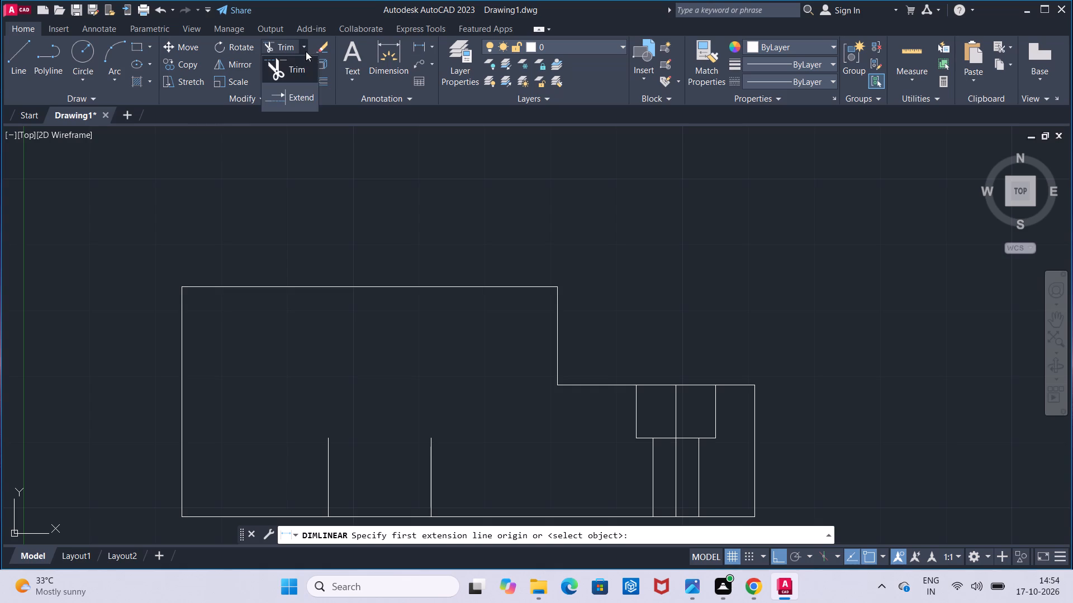
{"action": "left_click", "coordinate": [311, 99]}
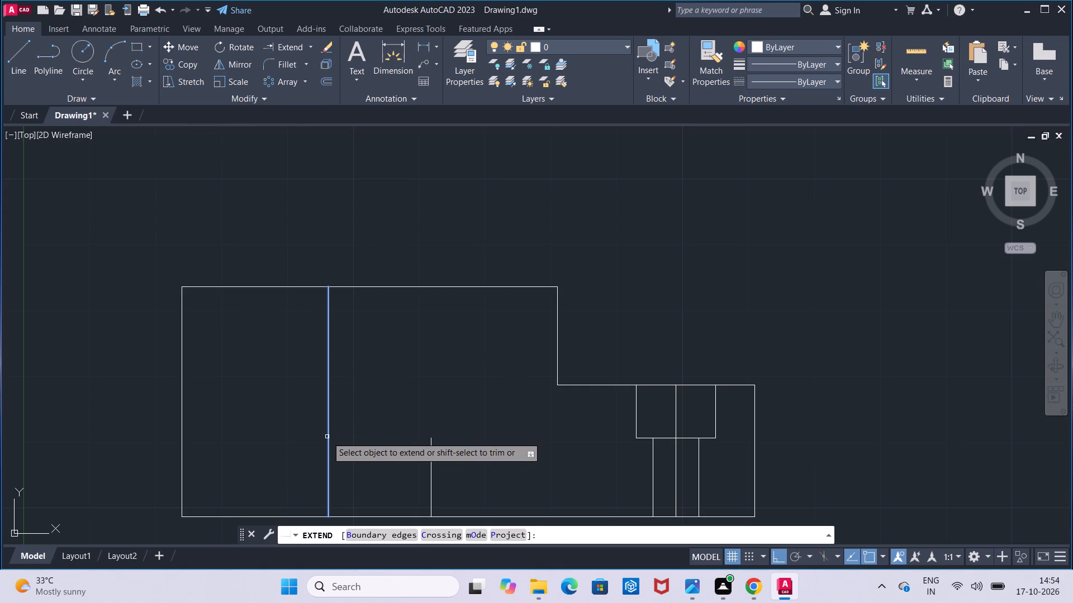
{"action": "left_click", "coordinate": [327, 437]}
{"action": "left_click", "coordinate": [429, 437]}
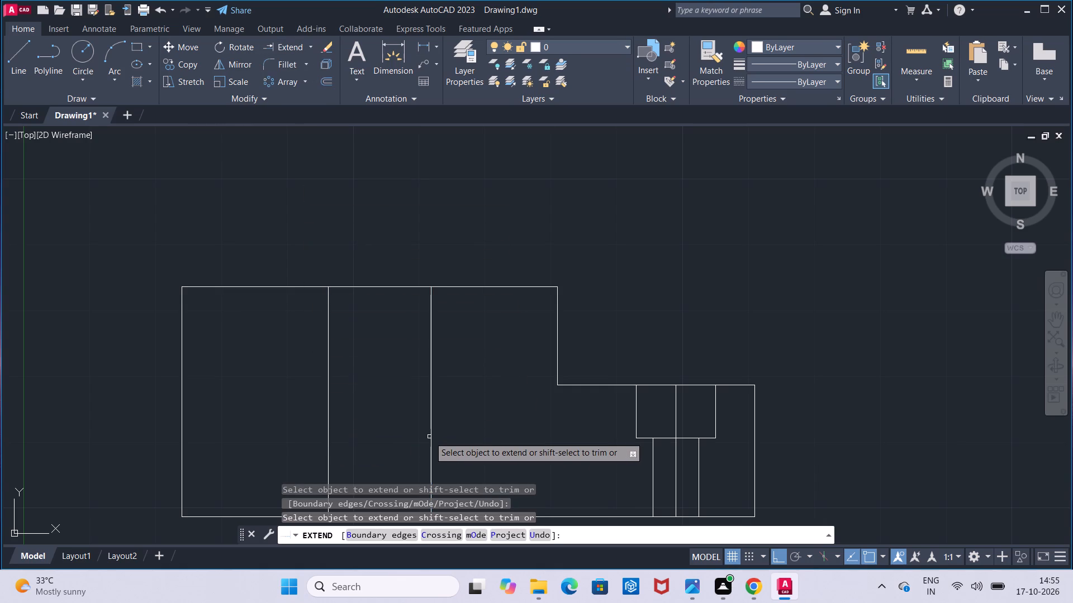
{"action": "key", "text": "Escape"}
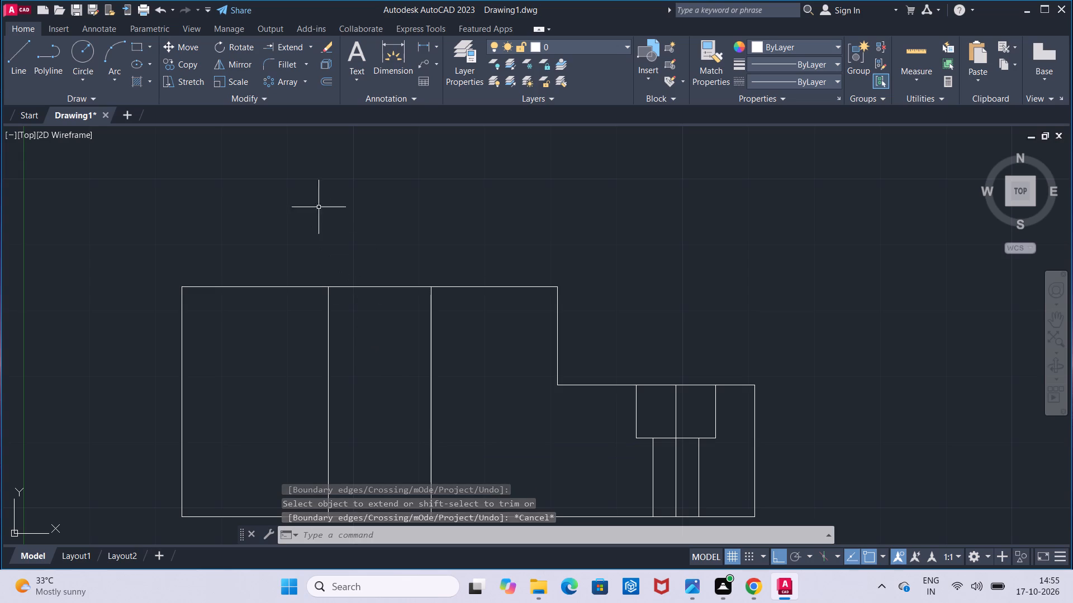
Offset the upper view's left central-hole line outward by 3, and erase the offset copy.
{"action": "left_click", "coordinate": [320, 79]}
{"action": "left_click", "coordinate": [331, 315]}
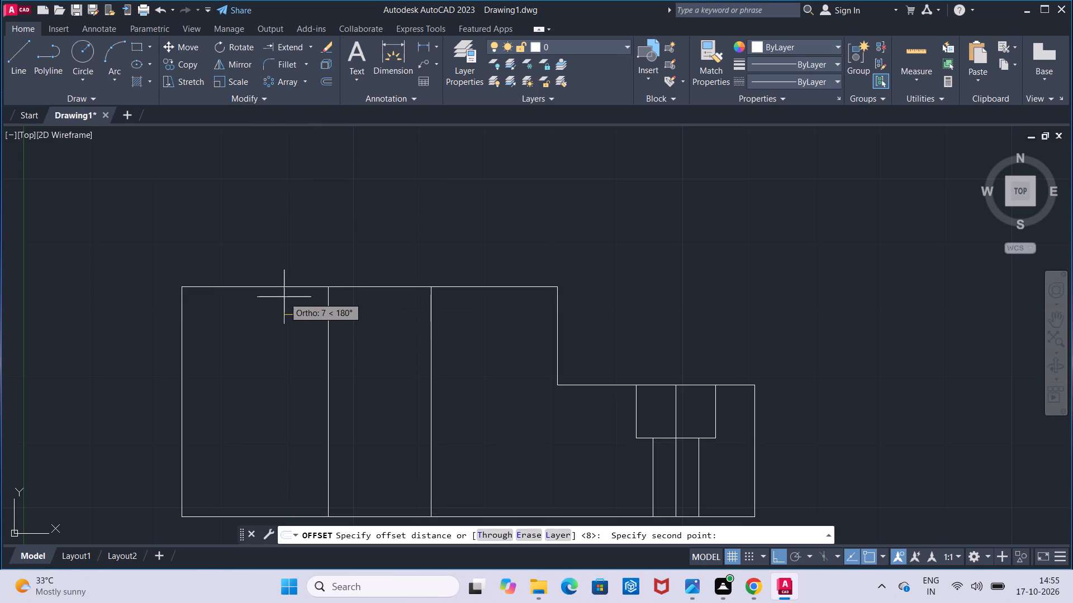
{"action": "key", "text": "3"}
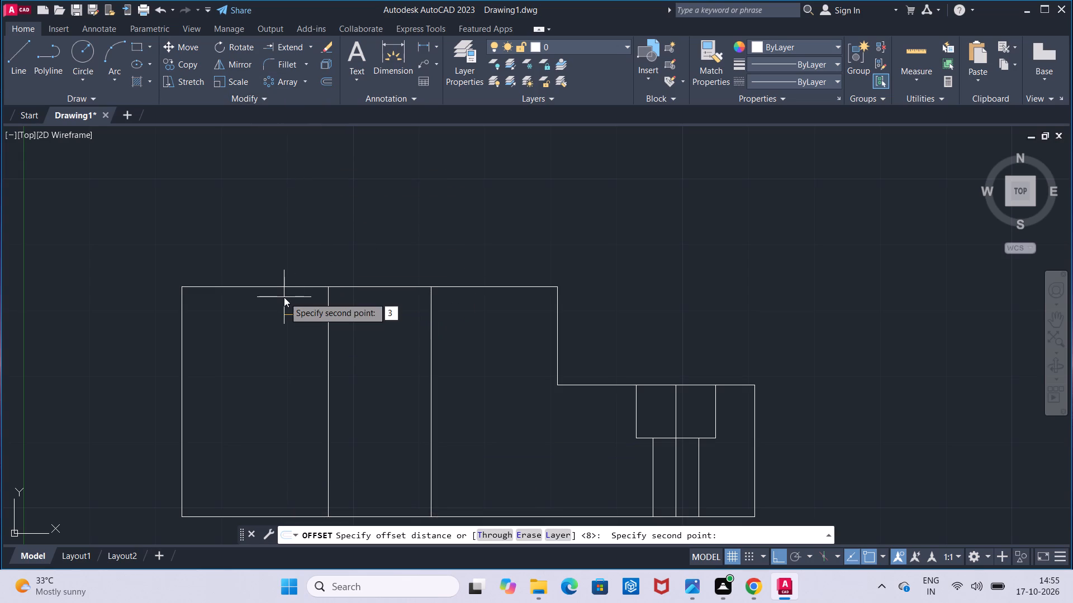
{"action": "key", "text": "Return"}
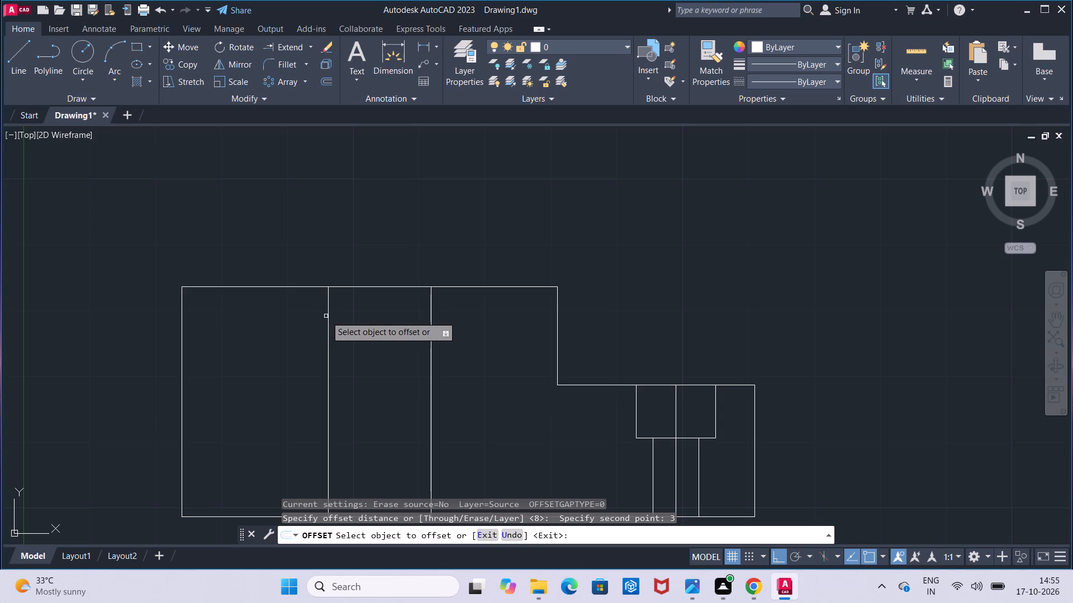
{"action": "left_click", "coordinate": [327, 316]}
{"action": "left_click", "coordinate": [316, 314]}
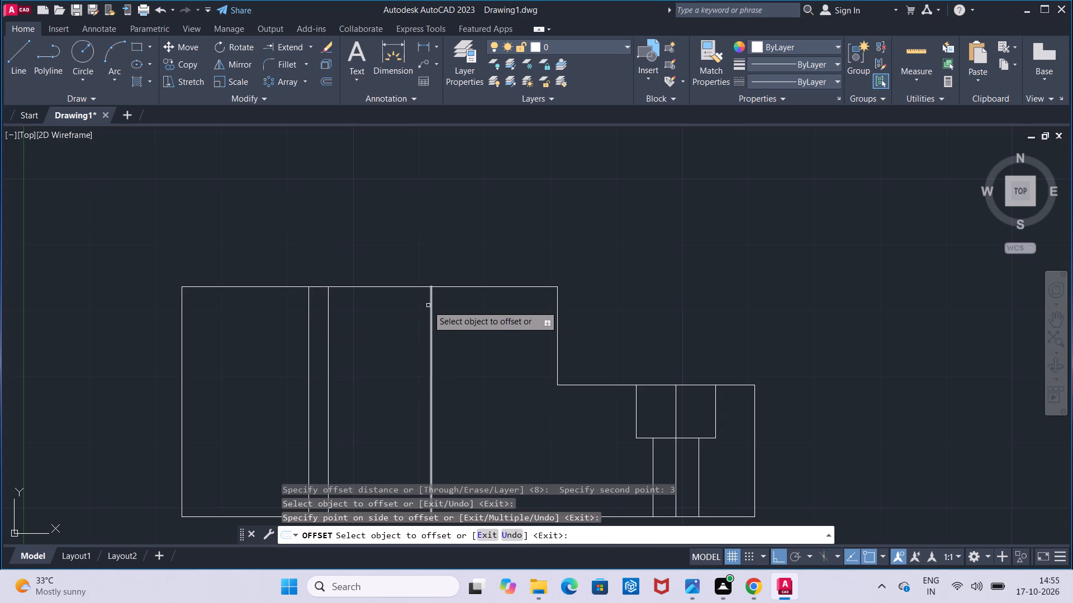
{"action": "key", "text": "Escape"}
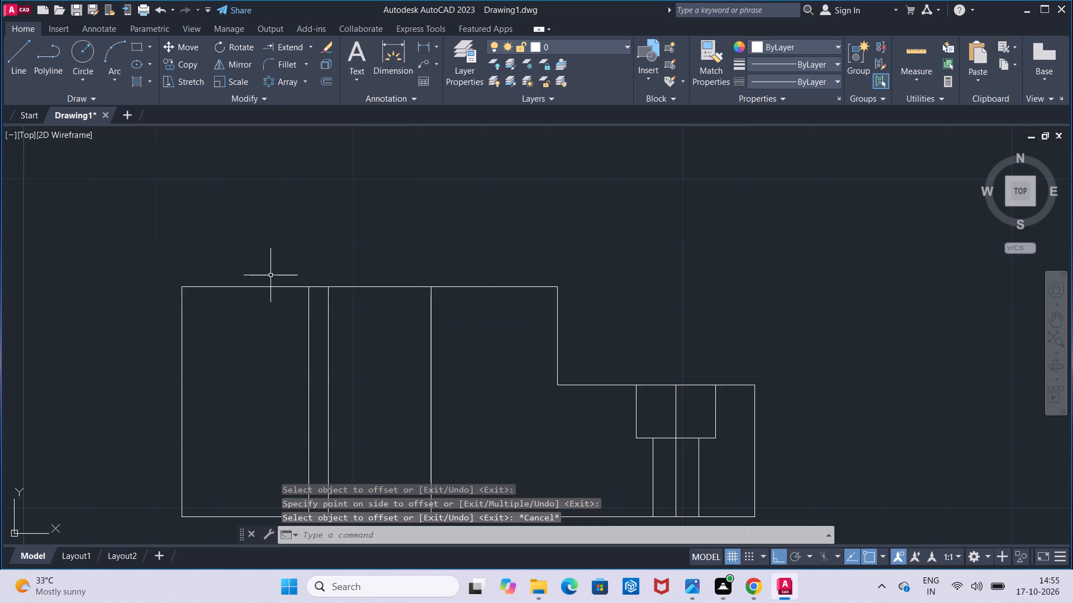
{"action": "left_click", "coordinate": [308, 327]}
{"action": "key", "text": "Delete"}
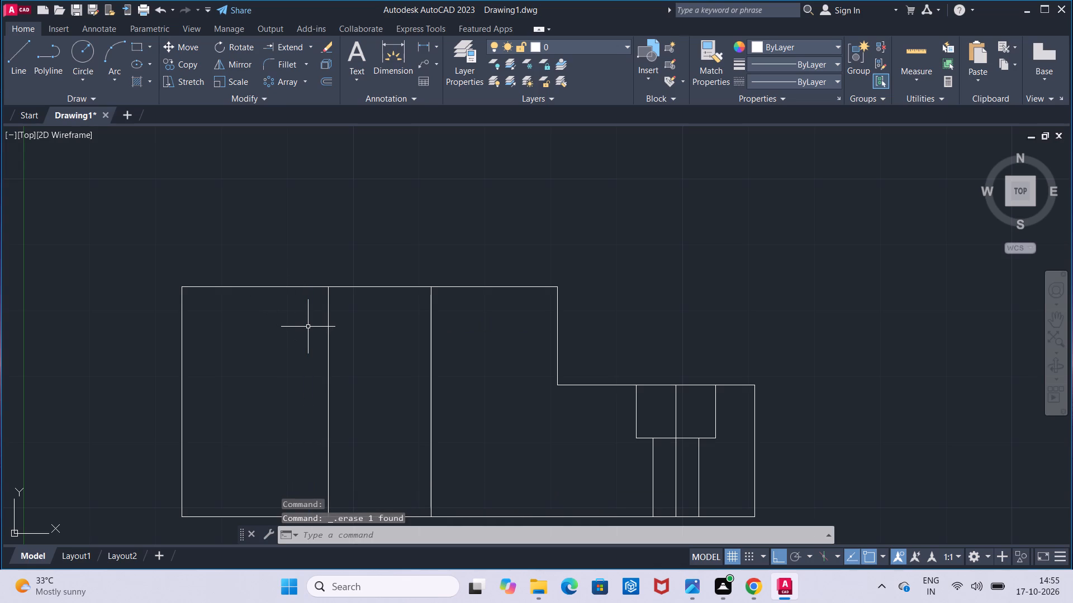
Draw two vertical 35-long lines up from the upper view's bottom edge, aligned with both sides of the plan's leftmost small hole.
{"action": "scroll", "coordinate": [308, 327], "scroll_direction": "down", "scroll_amount": 1}
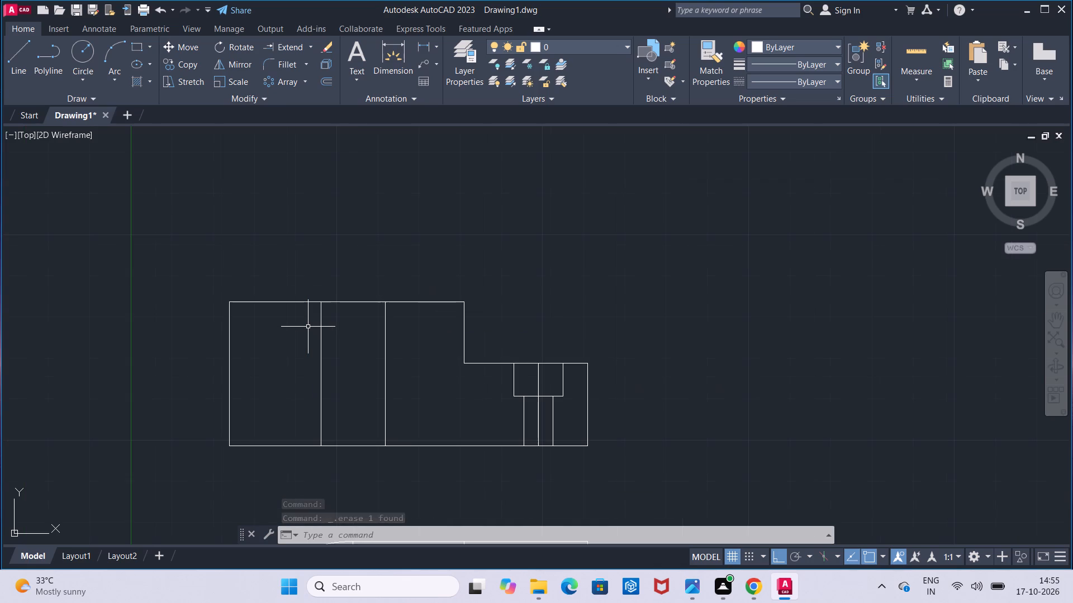
{"action": "middle_click_drag", "start_coordinate": [308, 327], "coordinate": [317, 317]}
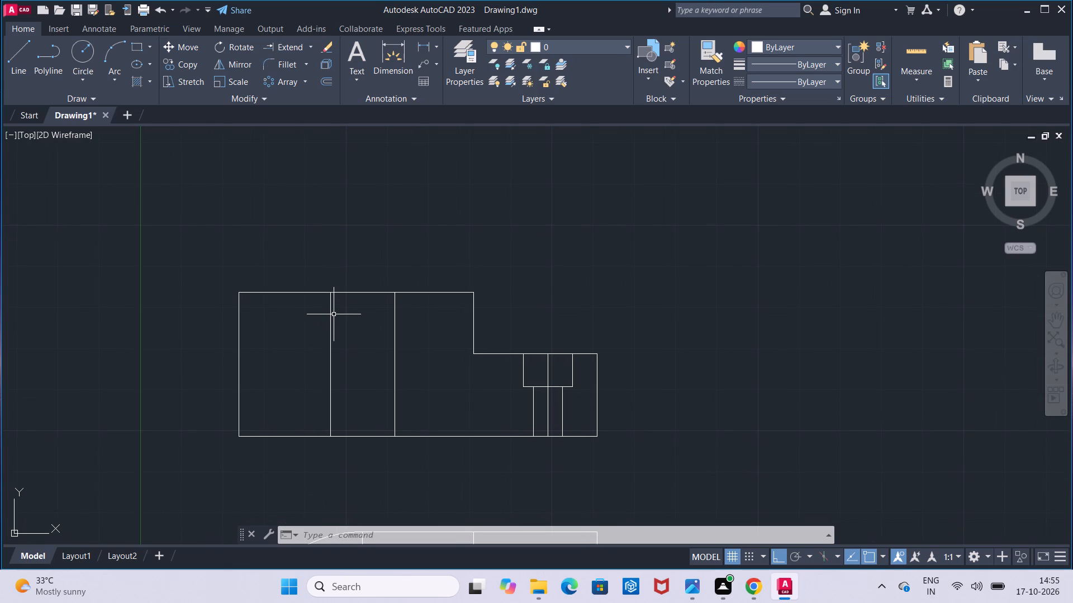
{"action": "middle_click_drag", "start_coordinate": [334, 314], "coordinate": [438, 150]}
{"action": "left_click", "coordinate": [31, 67]}
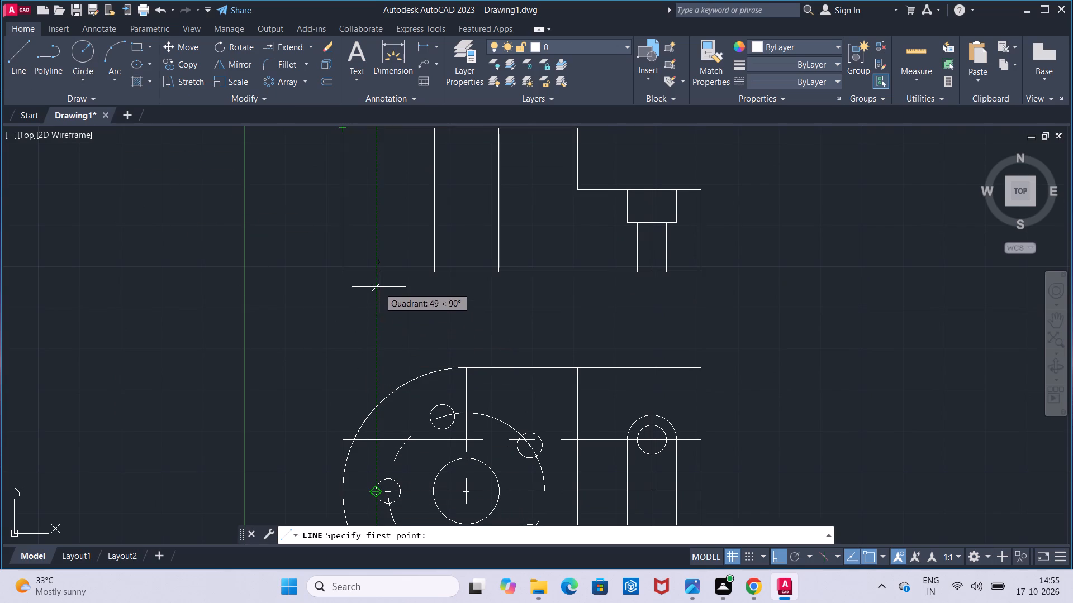
{"action": "left_click", "coordinate": [377, 272]}
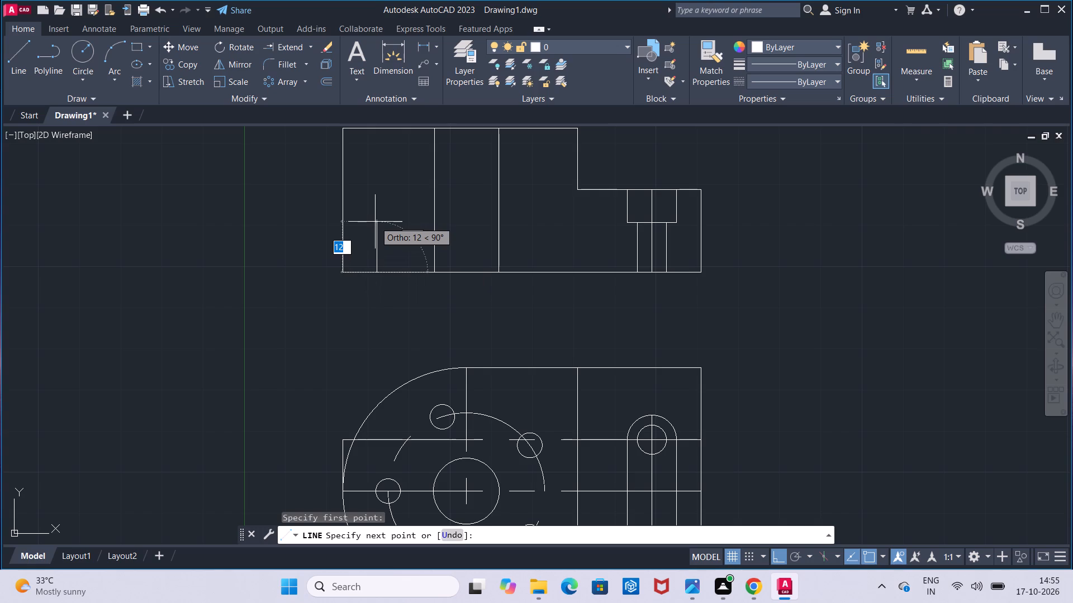
{"action": "key", "text": "3"}
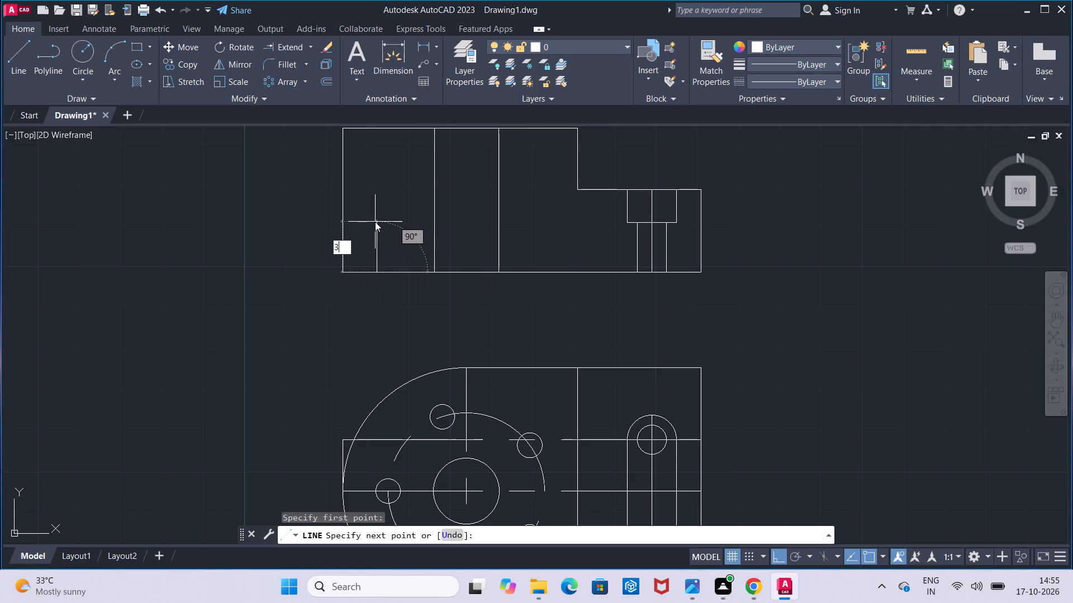
{"action": "key", "text": "5"}
{"action": "key", "text": "Return"}
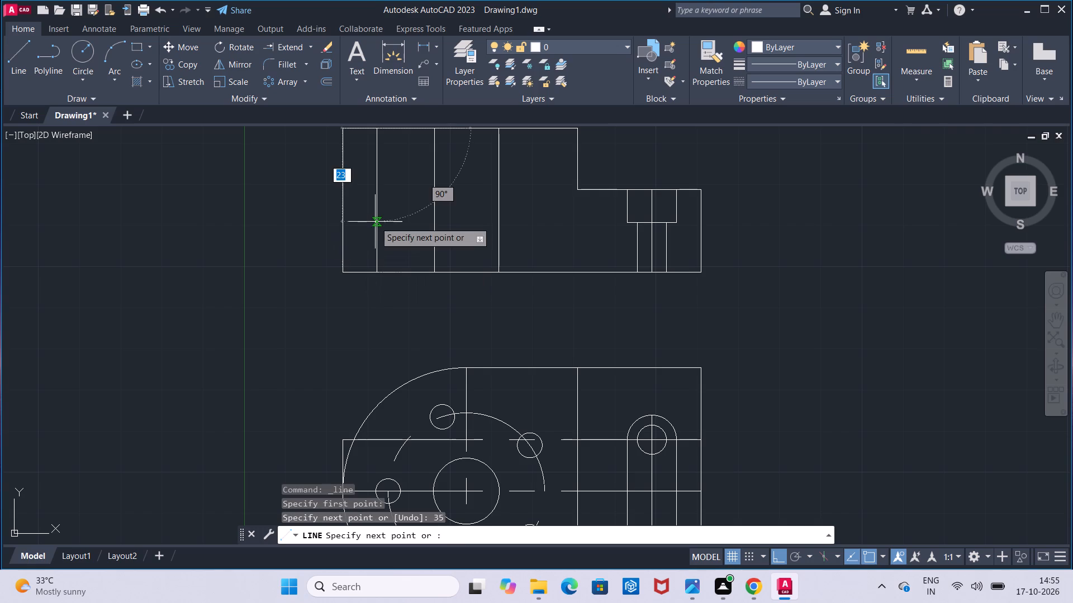
{"action": "key", "text": "Escape"}
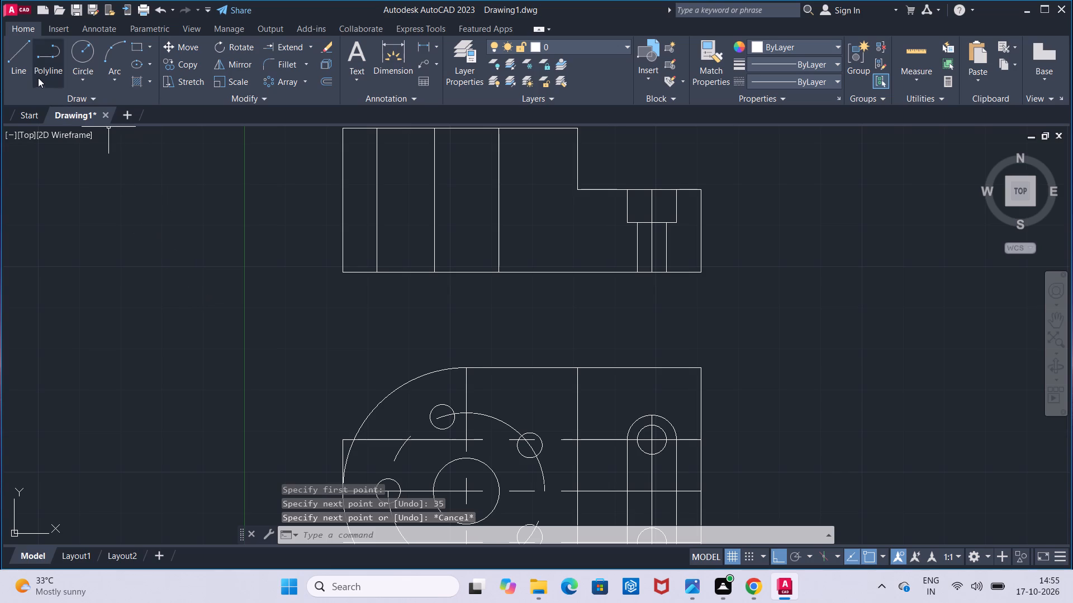
{"action": "left_click", "coordinate": [29, 67]}
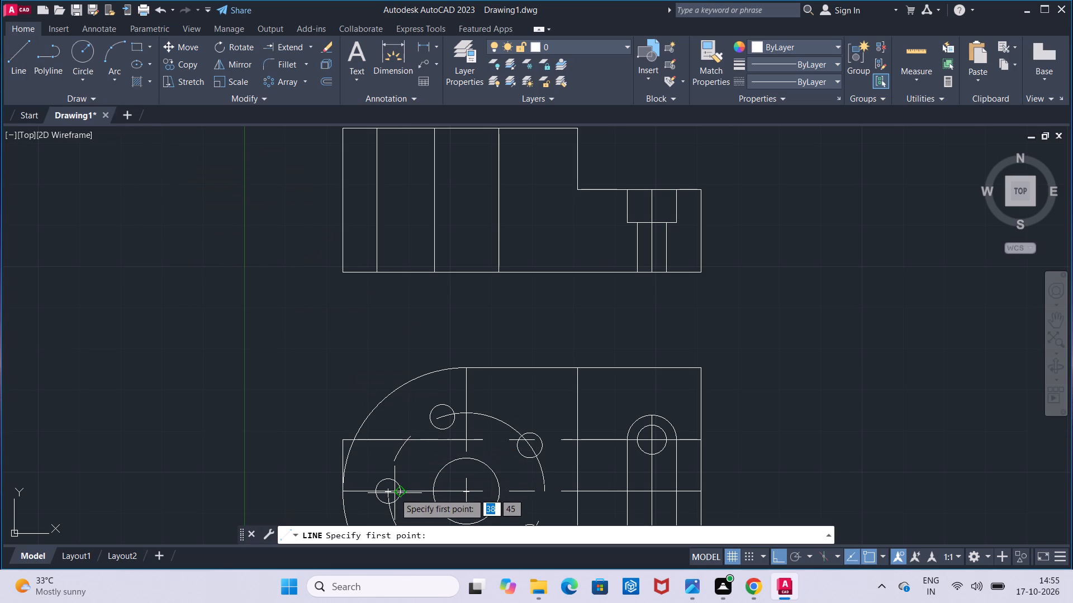
{"action": "left_click", "coordinate": [405, 274]}
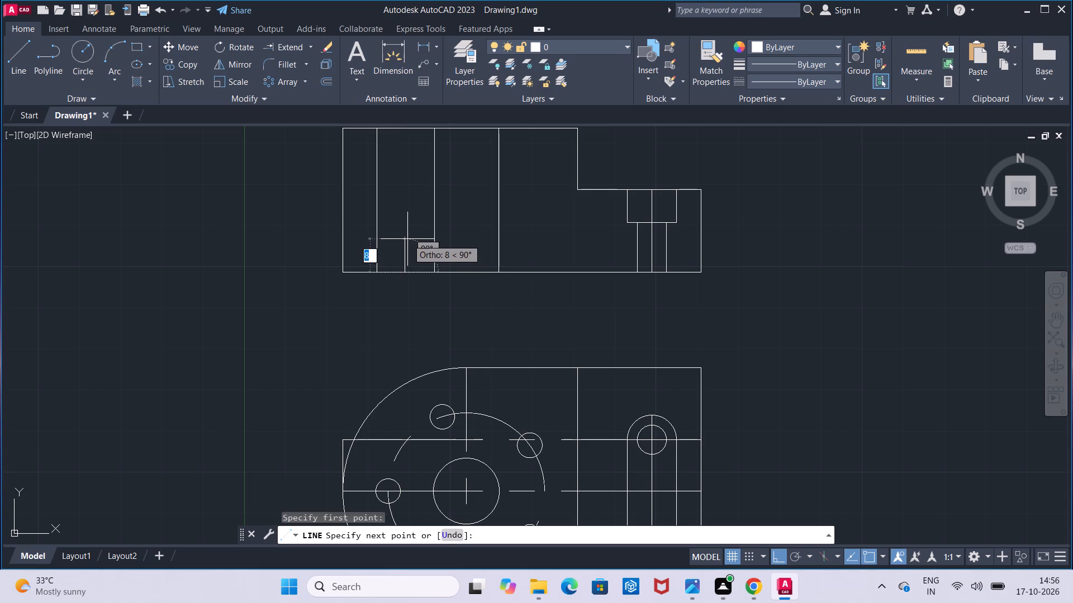
{"action": "type", "text": "35"}
{"action": "key", "text": "Return"}
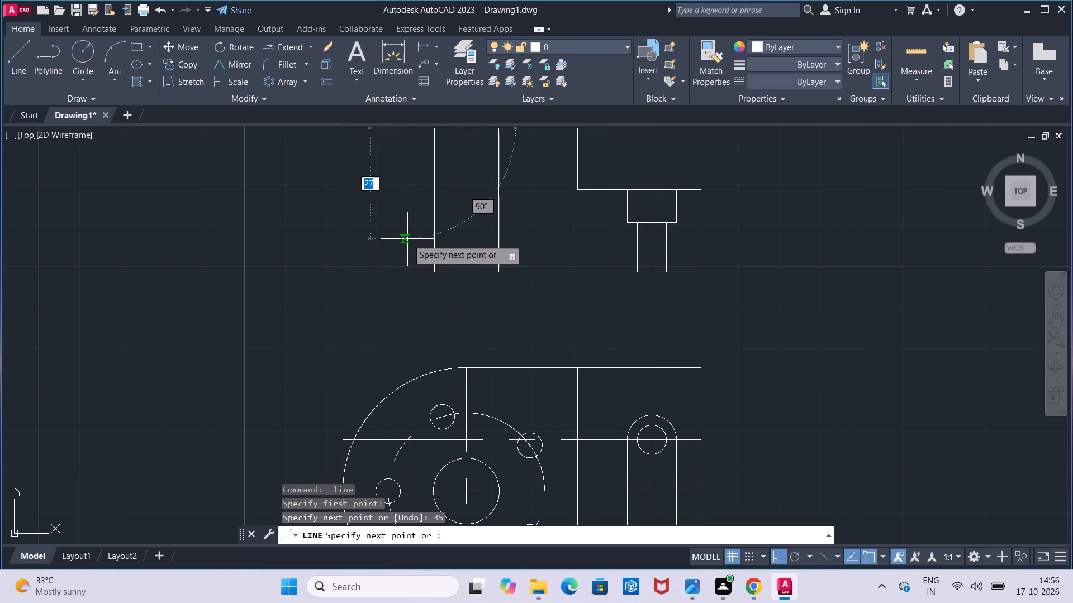
{"action": "key", "text": "Escape"}
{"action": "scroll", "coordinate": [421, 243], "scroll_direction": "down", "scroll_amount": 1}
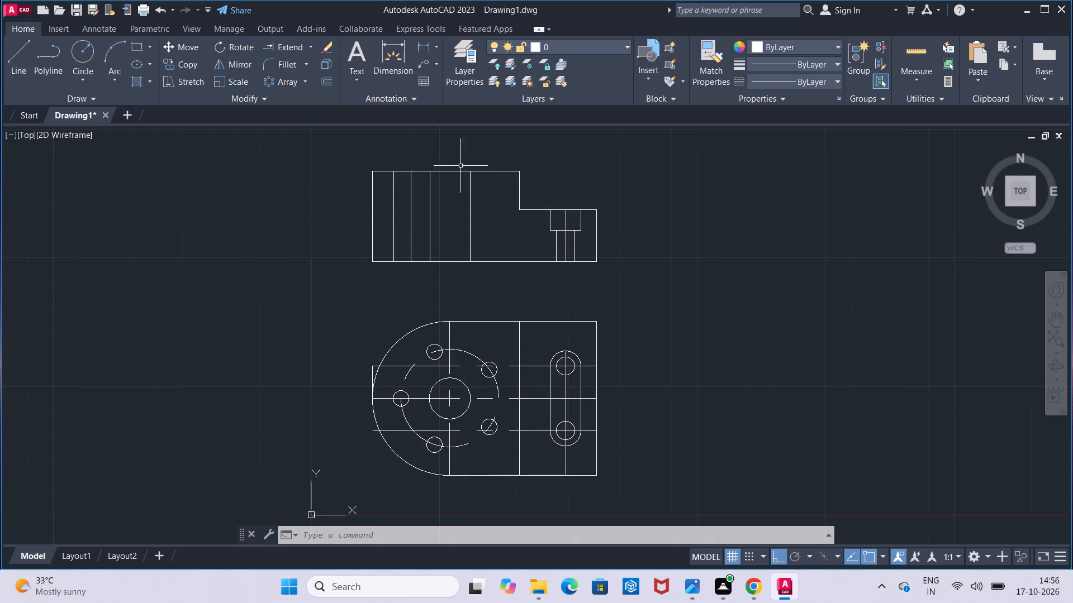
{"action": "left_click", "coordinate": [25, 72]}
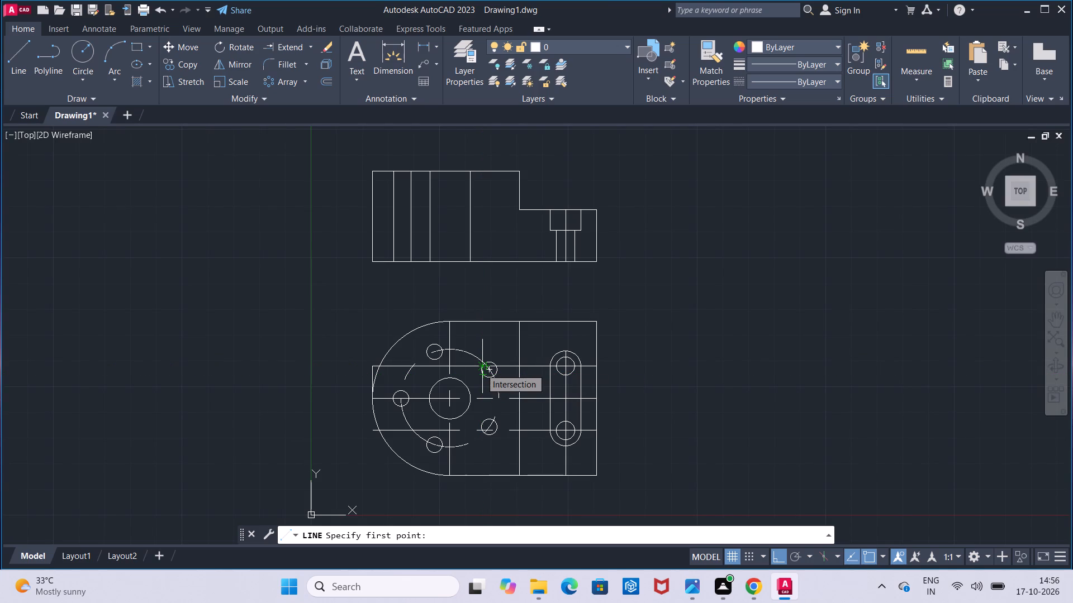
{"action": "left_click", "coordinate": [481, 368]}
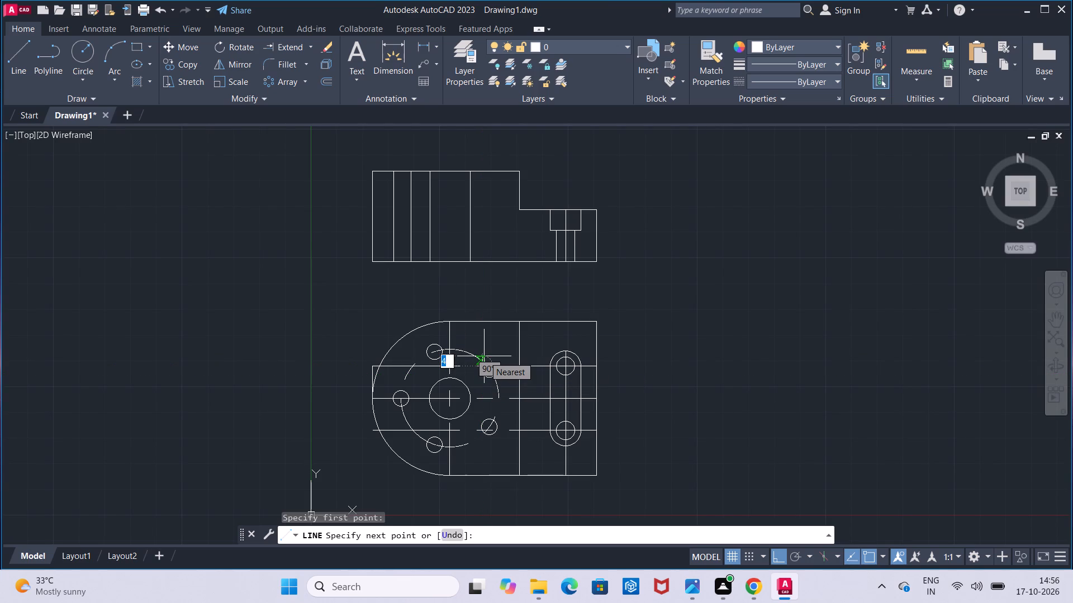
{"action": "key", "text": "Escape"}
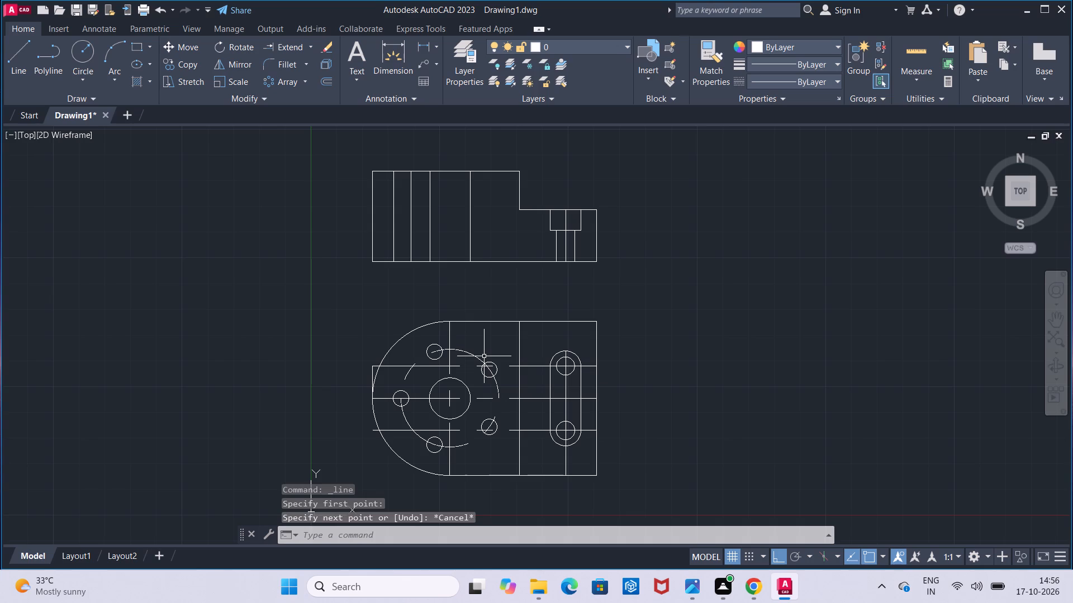
Draw two vertical projection lines from both sides of the plan's upper-right bolt-circle hole to the upper view's top edge.
{"action": "left_click", "coordinate": [22, 64]}
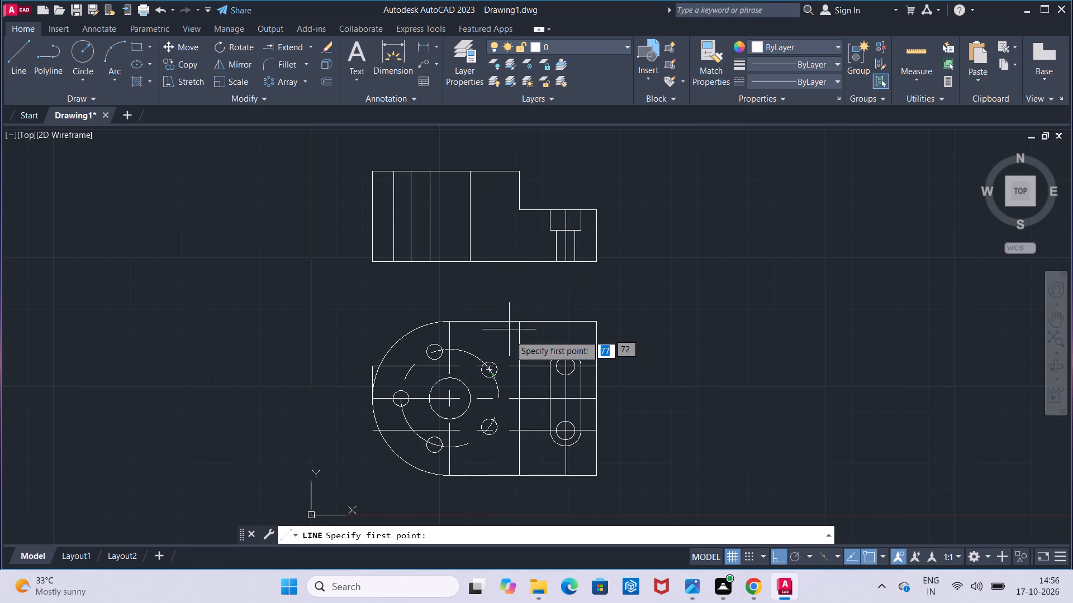
{"action": "left_click", "coordinate": [500, 370]}
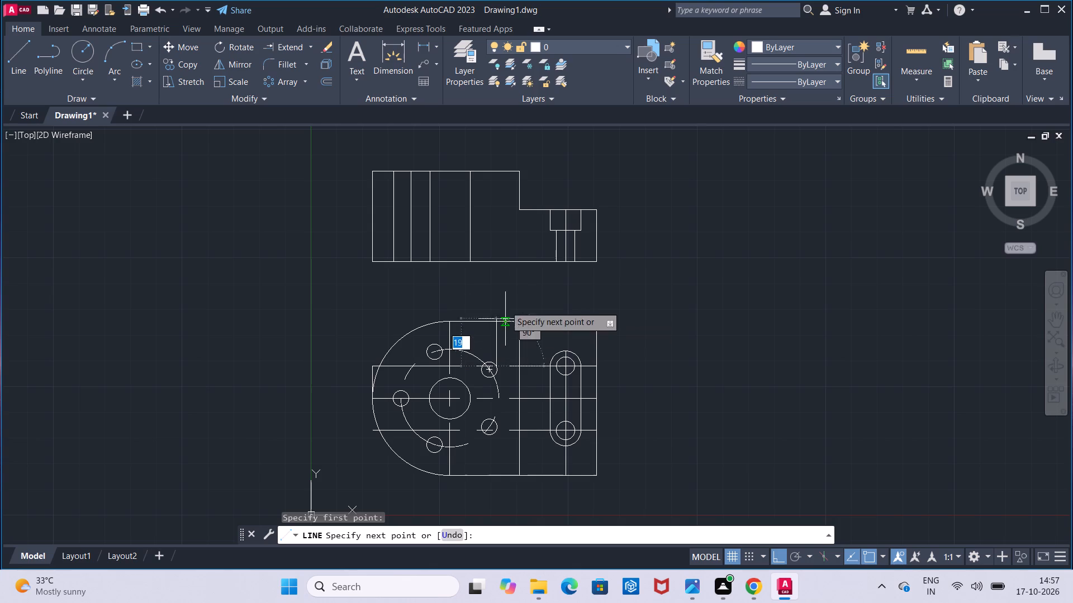
{"action": "left_click", "coordinate": [500, 172]}
{"action": "key", "text": "Escape"}
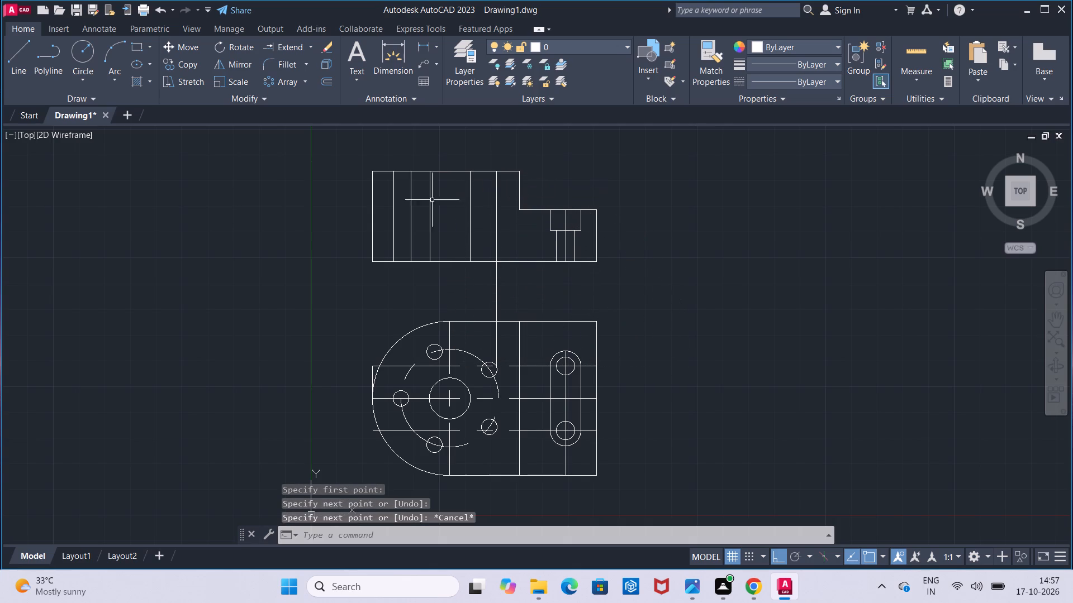
{"action": "left_click", "coordinate": [17, 74]}
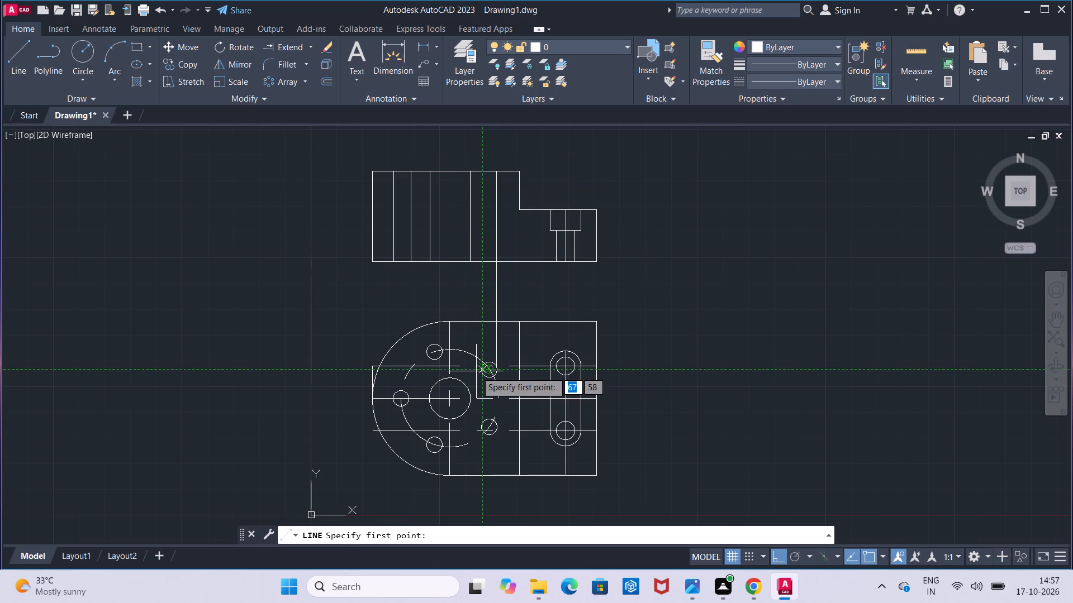
{"action": "left_click", "coordinate": [481, 368]}
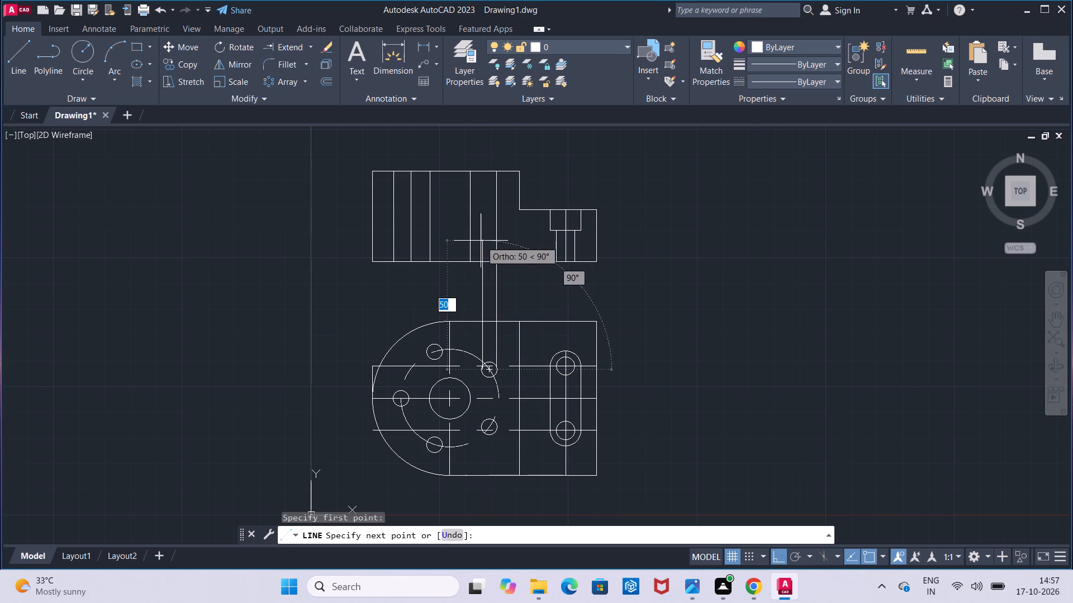
{"action": "left_click", "coordinate": [478, 171]}
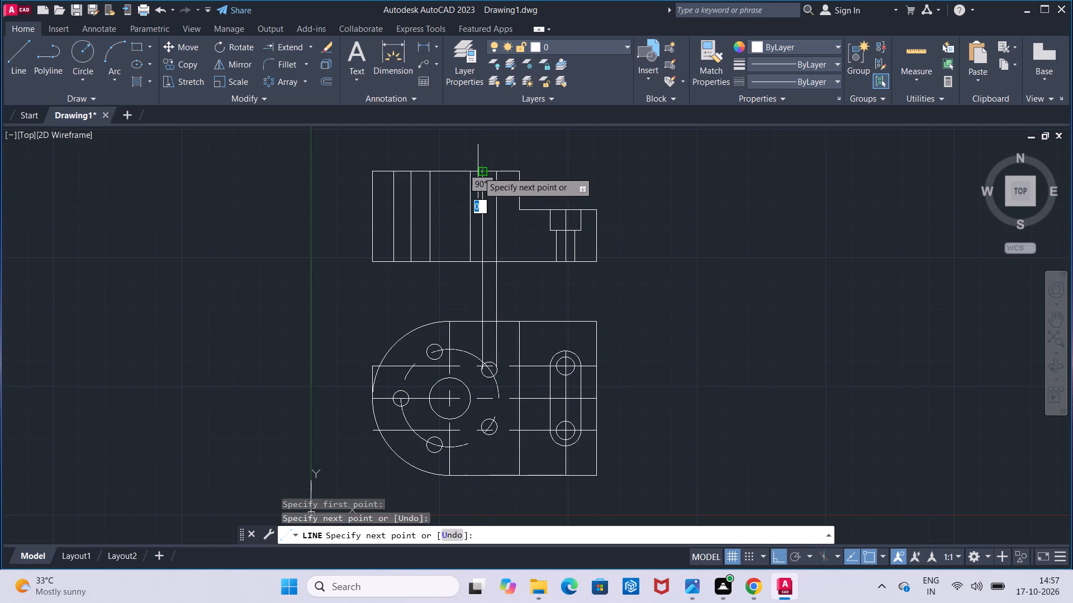
{"action": "key", "text": "Escape"}
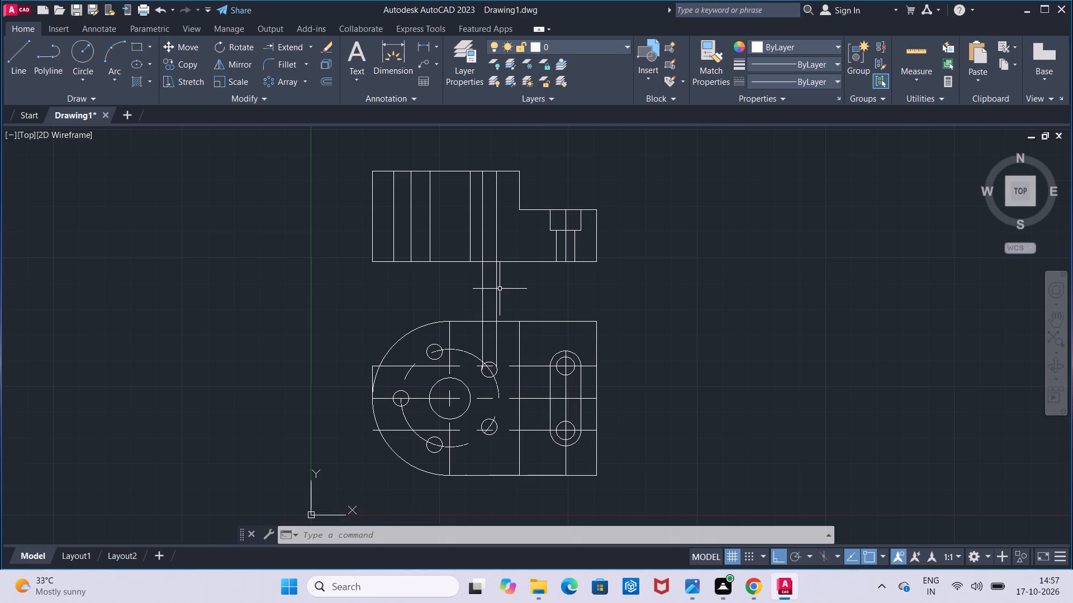
Trim away the two projection lines of the plan's upper-right bolt-circle hole everywhere below the upper view's bottom edge.
{"action": "left_click", "coordinate": [312, 46]}
{"action": "left_click", "coordinate": [303, 77]}
{"action": "left_click_drag", "start_coordinate": [420, 300], "coordinate": [497, 291]}
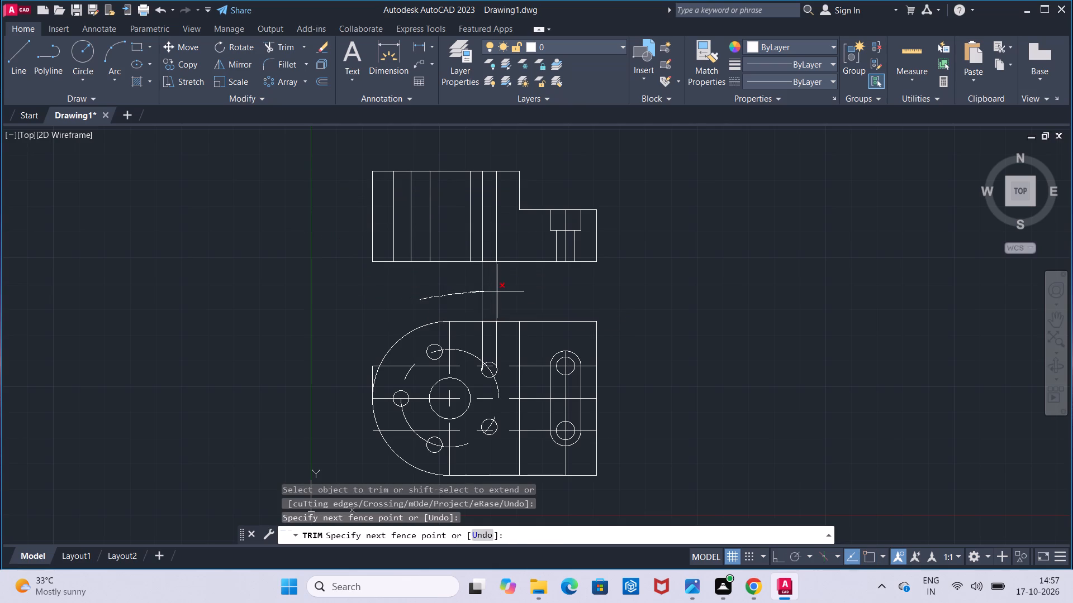
{"action": "left_click_drag", "start_coordinate": [497, 291], "coordinate": [497, 291]}
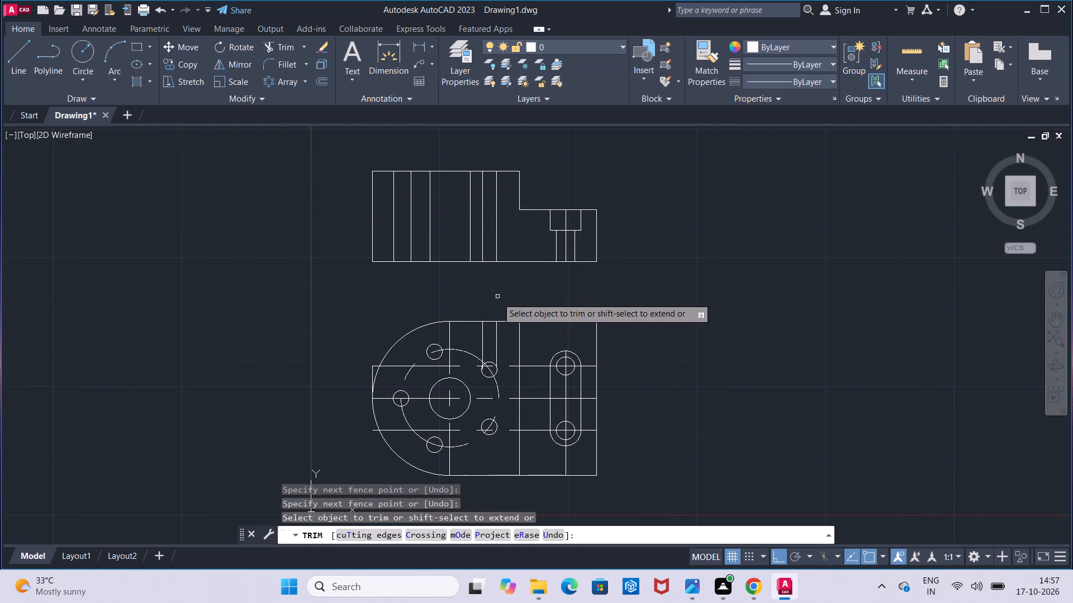
{"action": "left_click", "coordinate": [498, 343]}
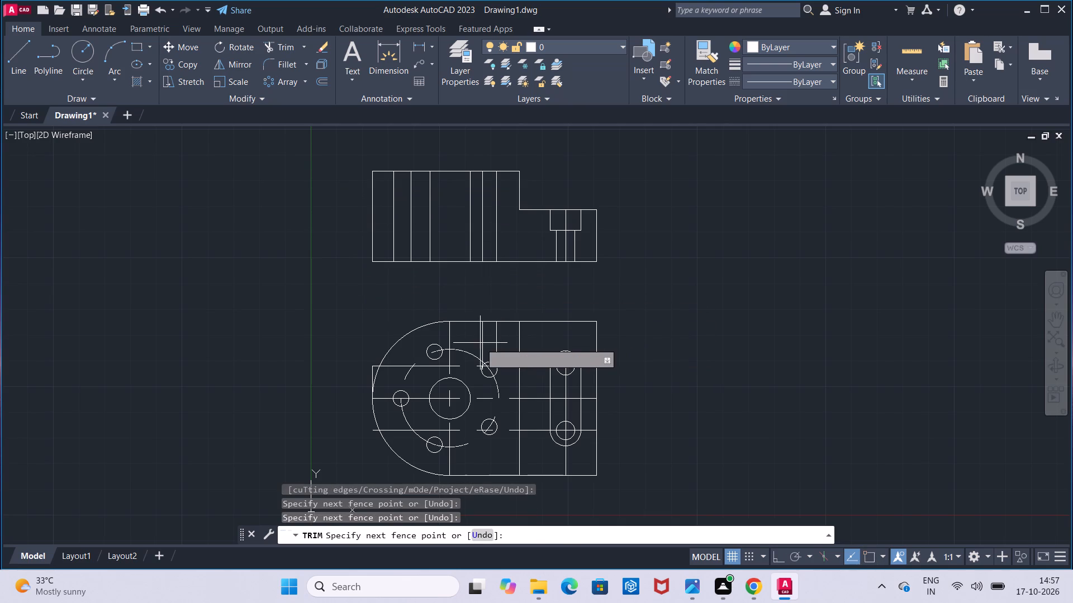
{"action": "left_click", "coordinate": [480, 343]}
{"action": "scroll", "coordinate": [480, 343], "scroll_direction": "up", "scroll_amount": 2}
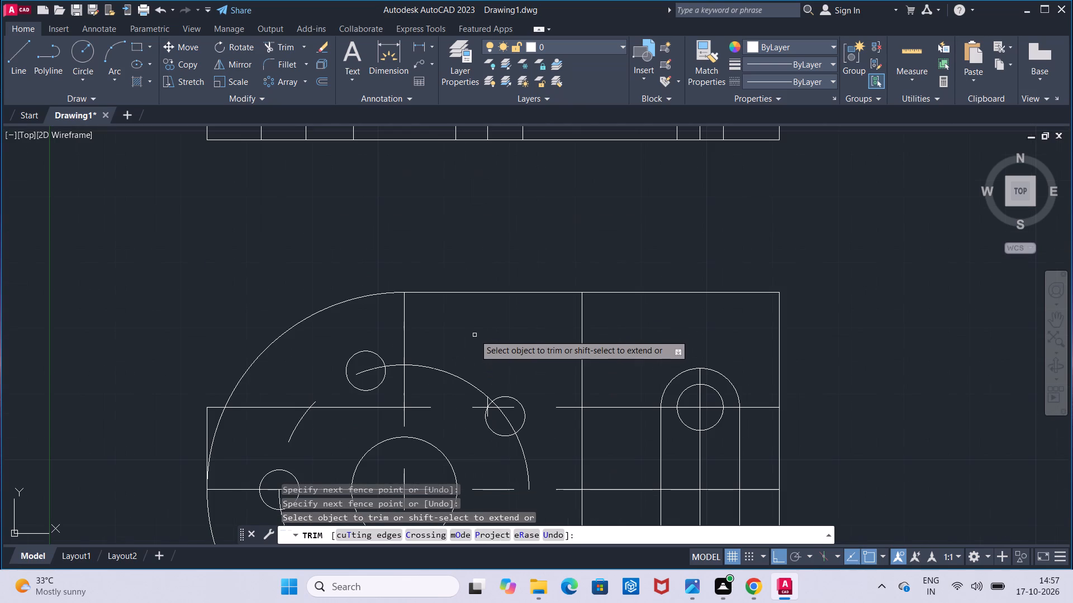
{"action": "left_click", "coordinate": [487, 400]}
{"action": "left_click", "coordinate": [487, 416]}
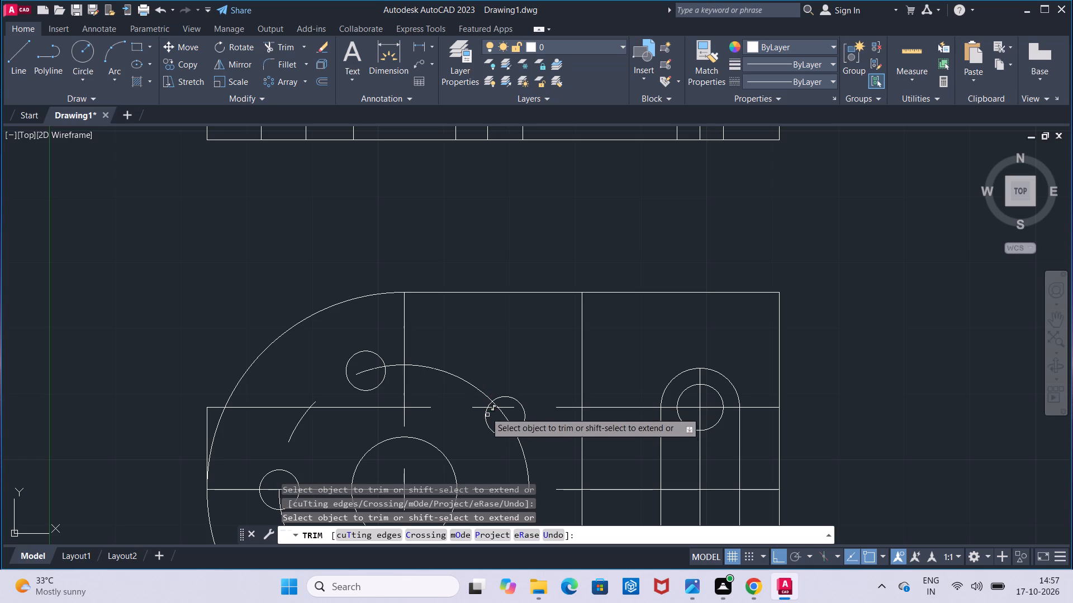
{"action": "scroll", "coordinate": [458, 352], "scroll_direction": "down", "scroll_amount": 2}
{"action": "key", "text": "Escape"}
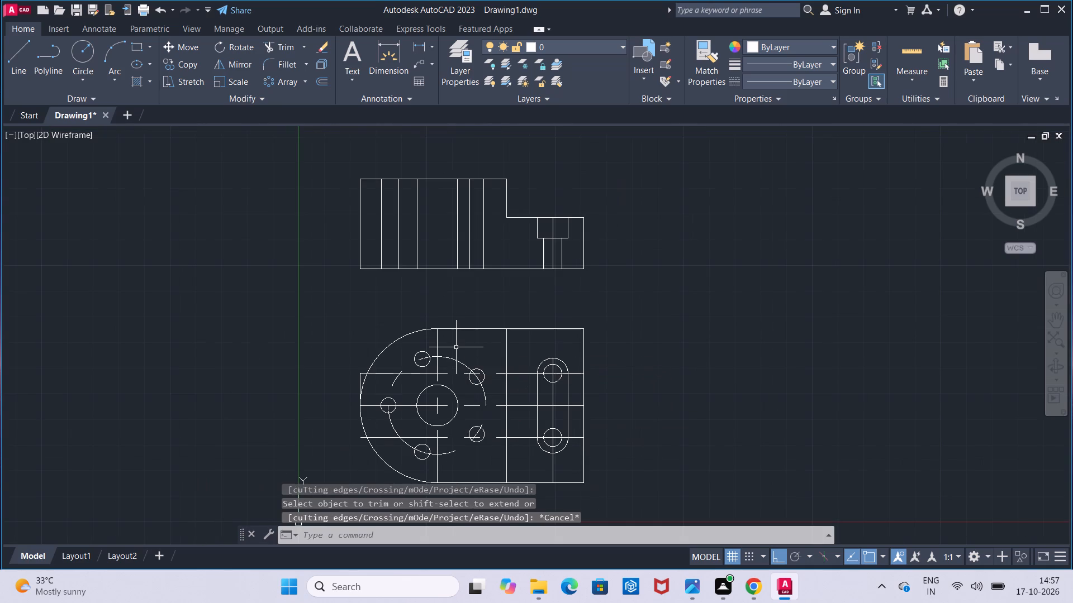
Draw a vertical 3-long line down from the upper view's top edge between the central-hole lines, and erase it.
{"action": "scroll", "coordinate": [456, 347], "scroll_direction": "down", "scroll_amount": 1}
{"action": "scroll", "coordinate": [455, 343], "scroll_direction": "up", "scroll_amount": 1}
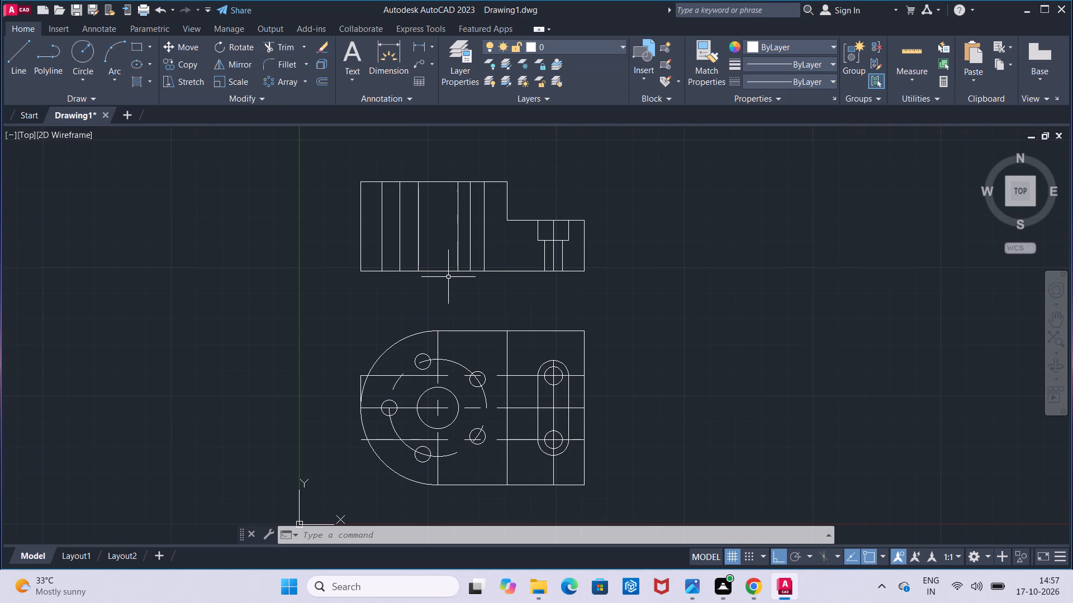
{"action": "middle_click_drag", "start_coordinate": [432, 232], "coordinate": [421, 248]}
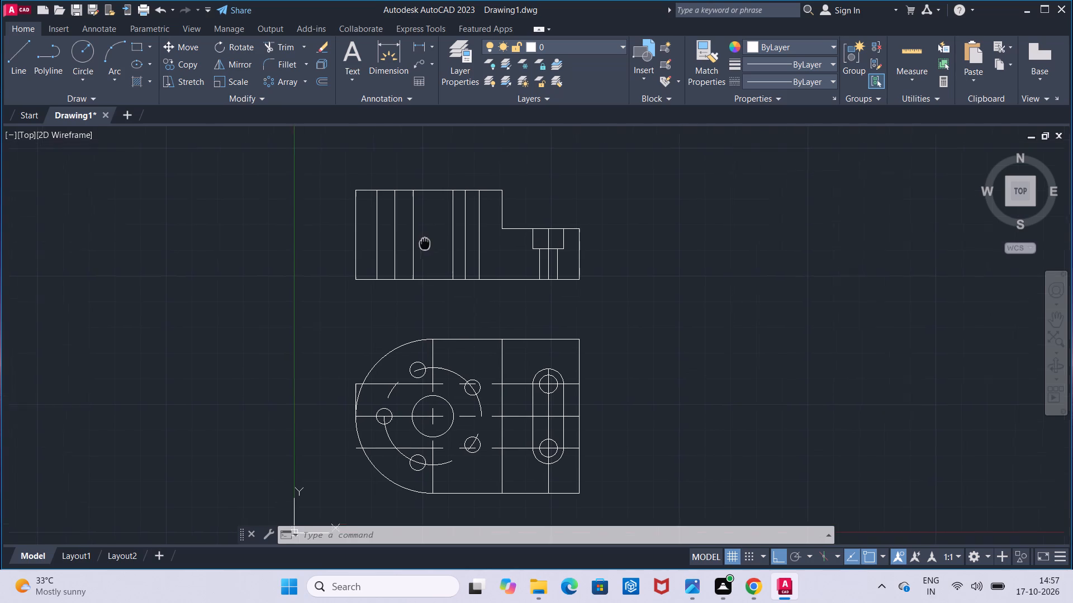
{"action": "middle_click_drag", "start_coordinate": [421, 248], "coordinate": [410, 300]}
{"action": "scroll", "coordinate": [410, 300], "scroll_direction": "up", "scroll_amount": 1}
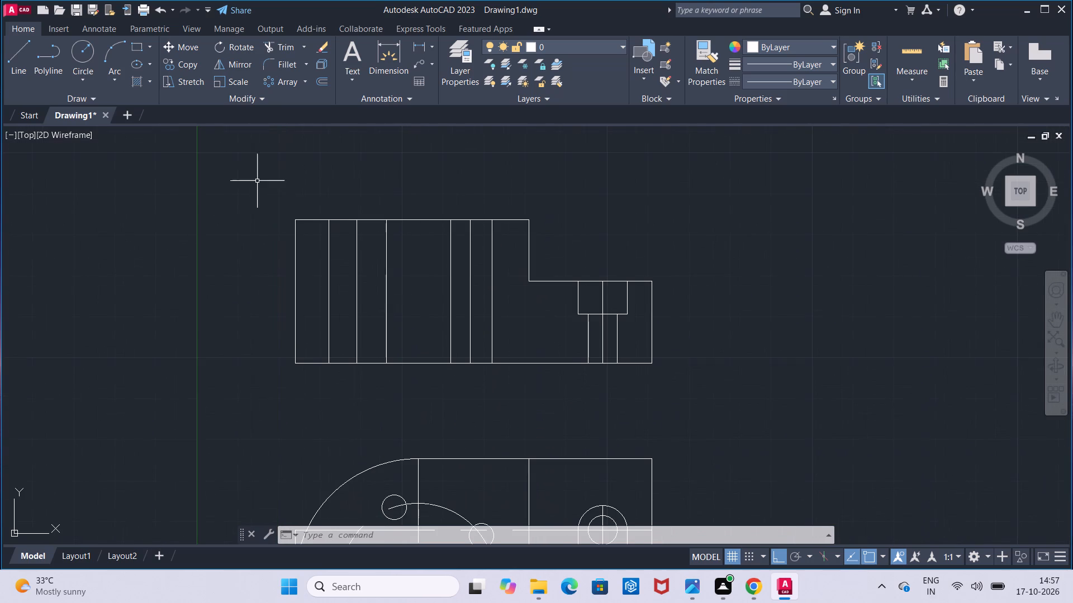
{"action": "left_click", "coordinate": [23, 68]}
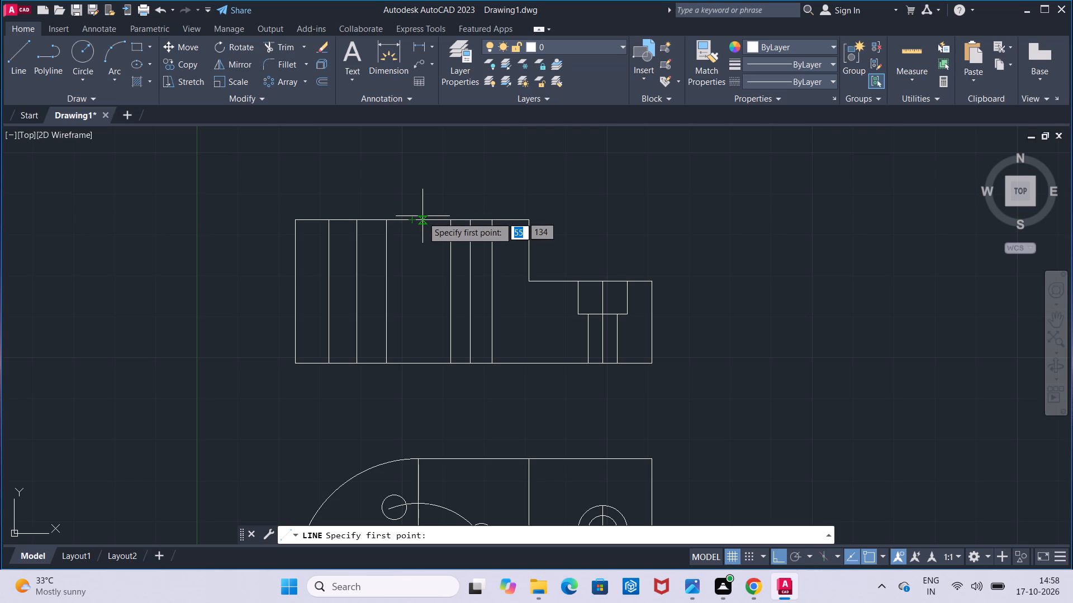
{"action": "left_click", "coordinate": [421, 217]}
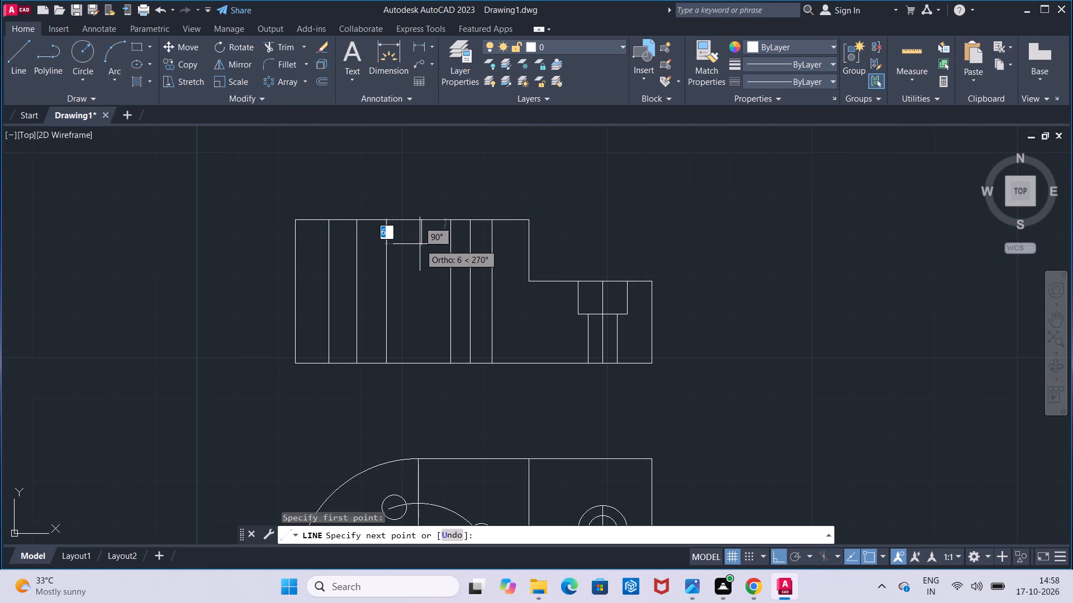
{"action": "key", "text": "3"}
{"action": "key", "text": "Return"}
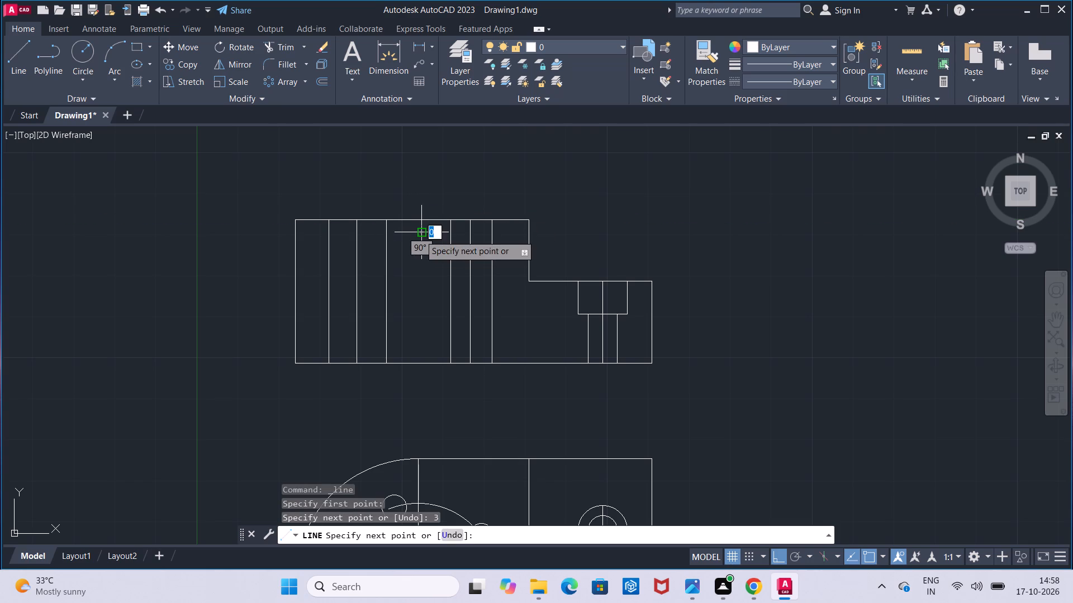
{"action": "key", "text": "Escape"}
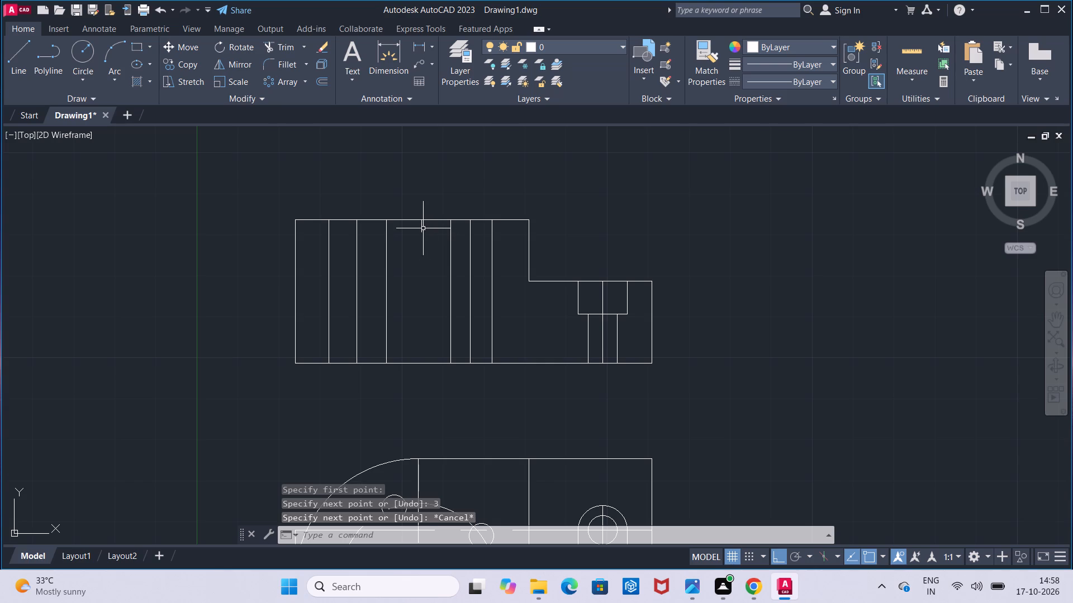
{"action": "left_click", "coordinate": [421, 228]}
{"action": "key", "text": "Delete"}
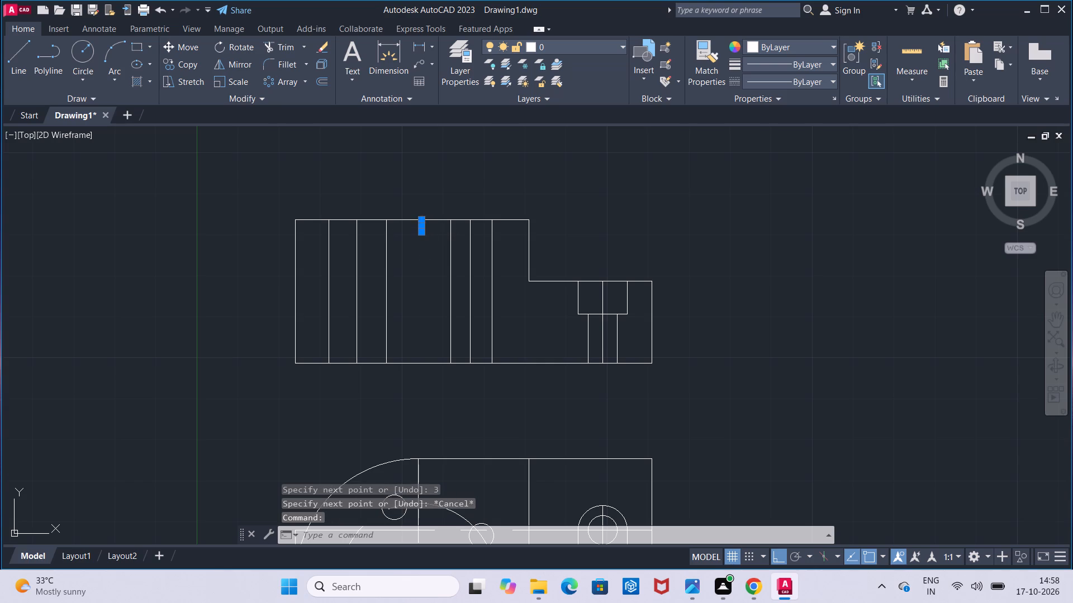
Offset the upper view's top edge by 3, placing two copies above it and one below it.
{"action": "left_click", "coordinate": [329, 88]}
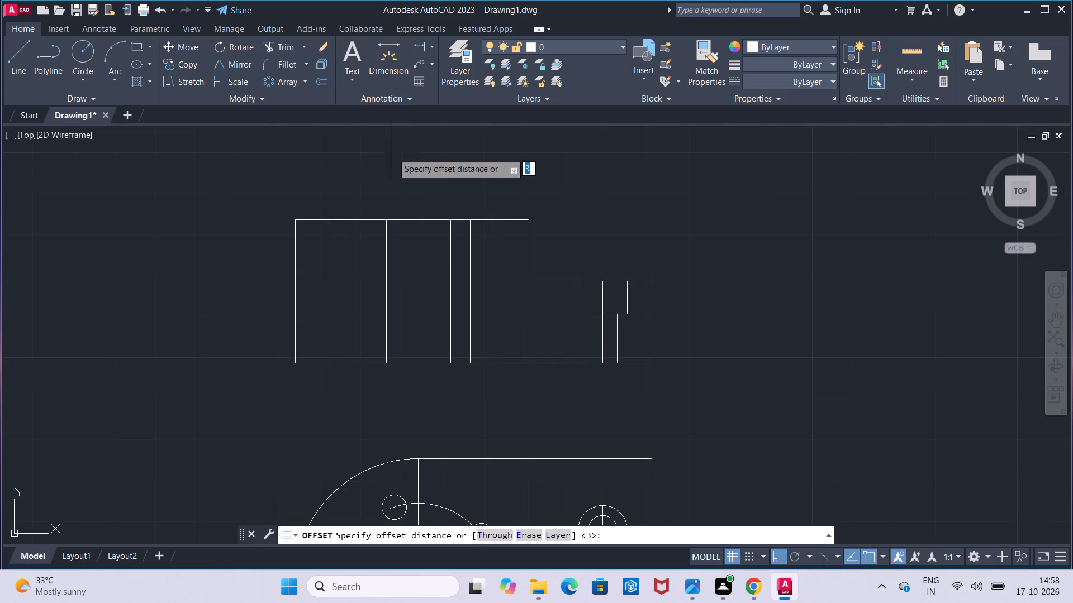
{"action": "left_click", "coordinate": [419, 218]}
{"action": "key", "text": "3"}
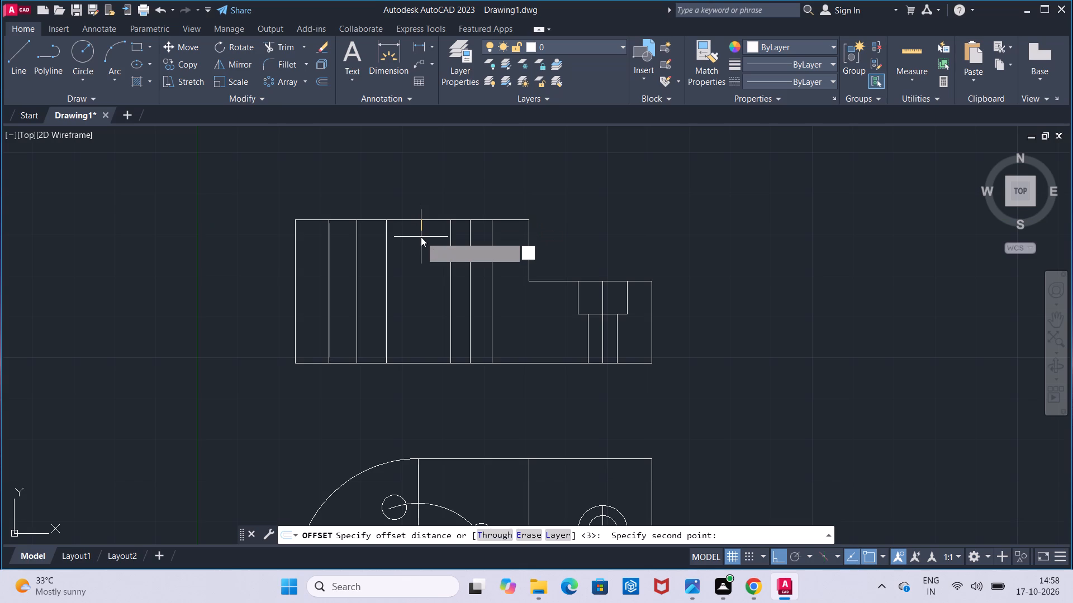
{"action": "key", "text": "Return"}
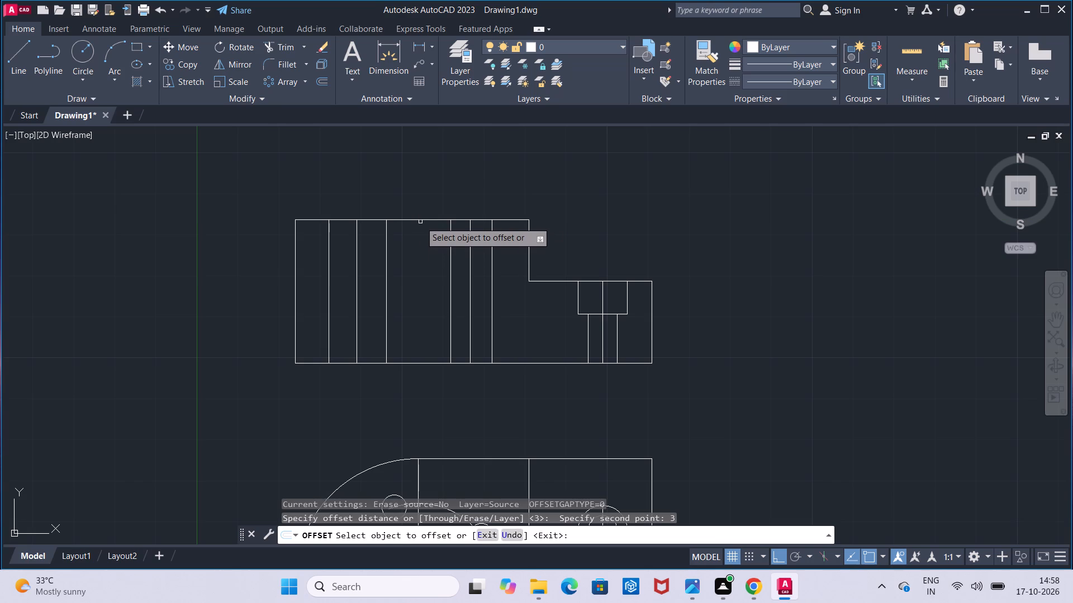
{"action": "left_click", "coordinate": [420, 221]}
{"action": "left_click", "coordinate": [419, 225]}
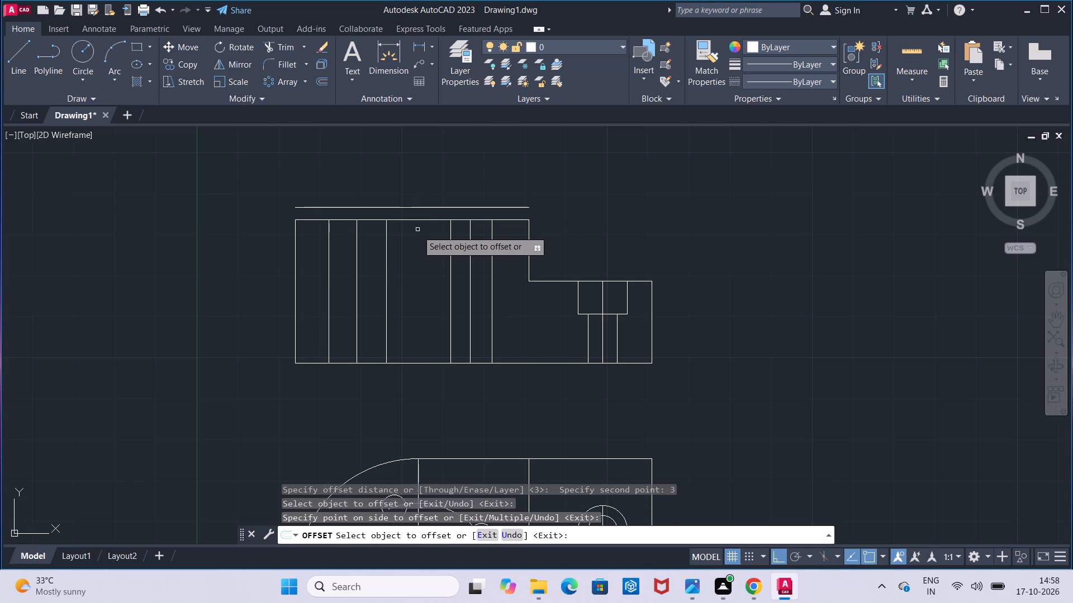
{"action": "left_click", "coordinate": [417, 232]}
{"action": "left_click", "coordinate": [419, 219]}
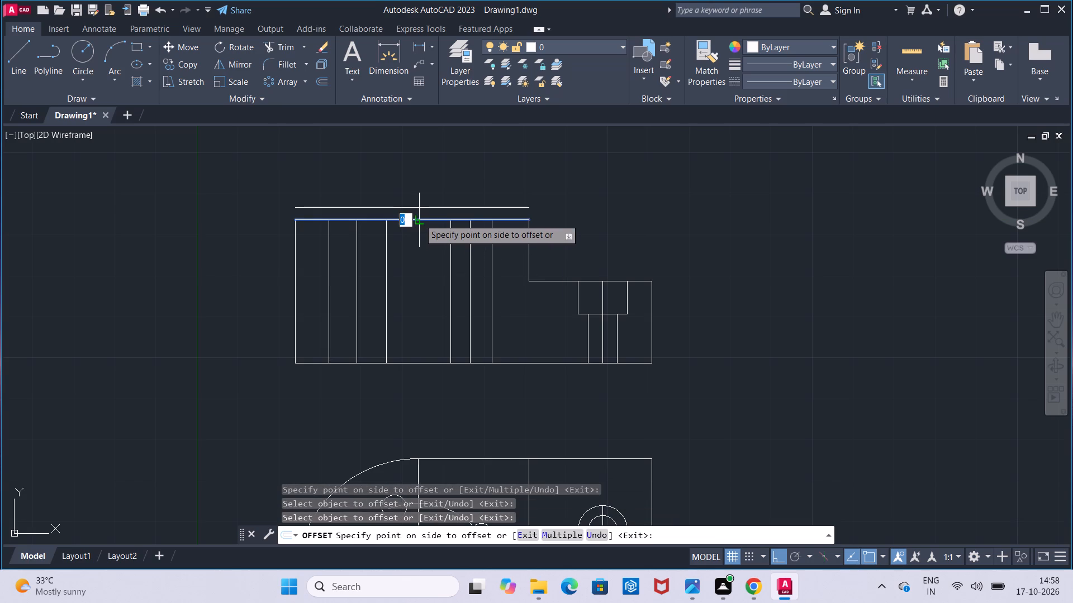
{"action": "left_click", "coordinate": [417, 225]}
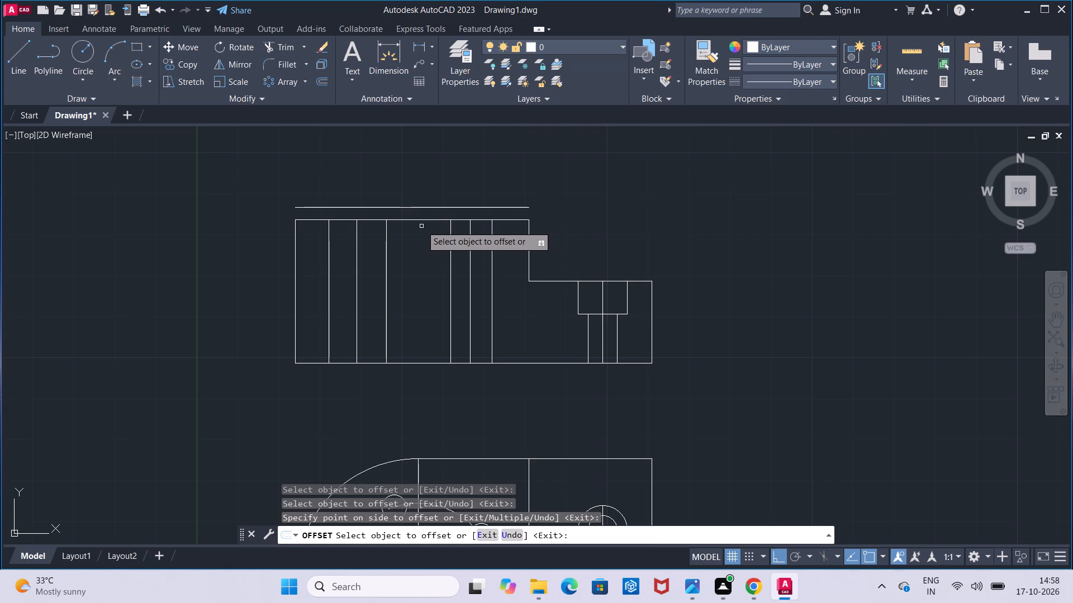
{"action": "left_click", "coordinate": [424, 221]}
{"action": "left_click", "coordinate": [424, 232]}
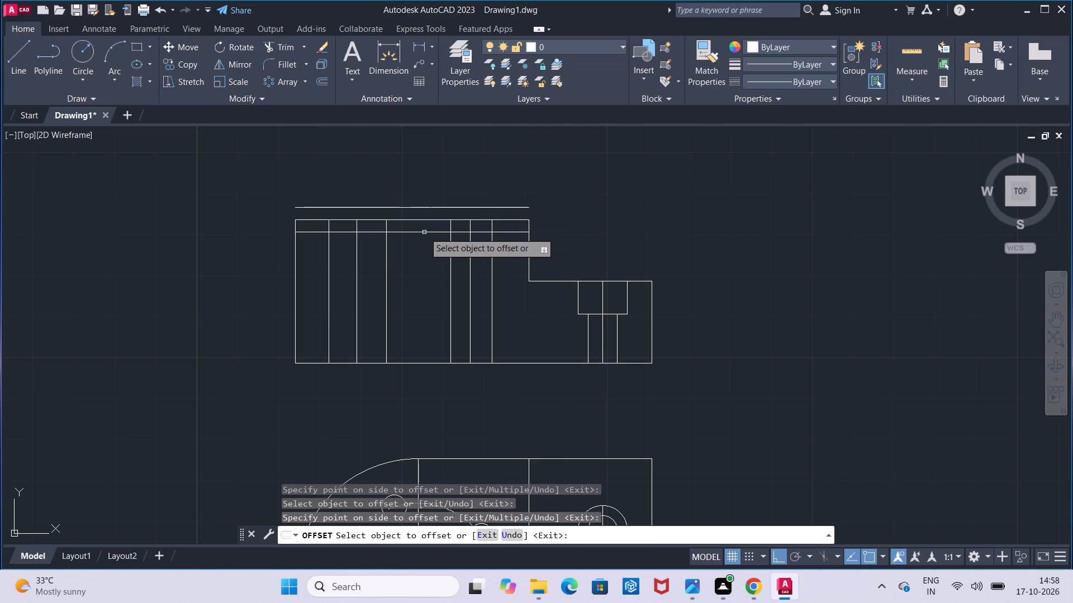
{"action": "key", "text": "grave"}
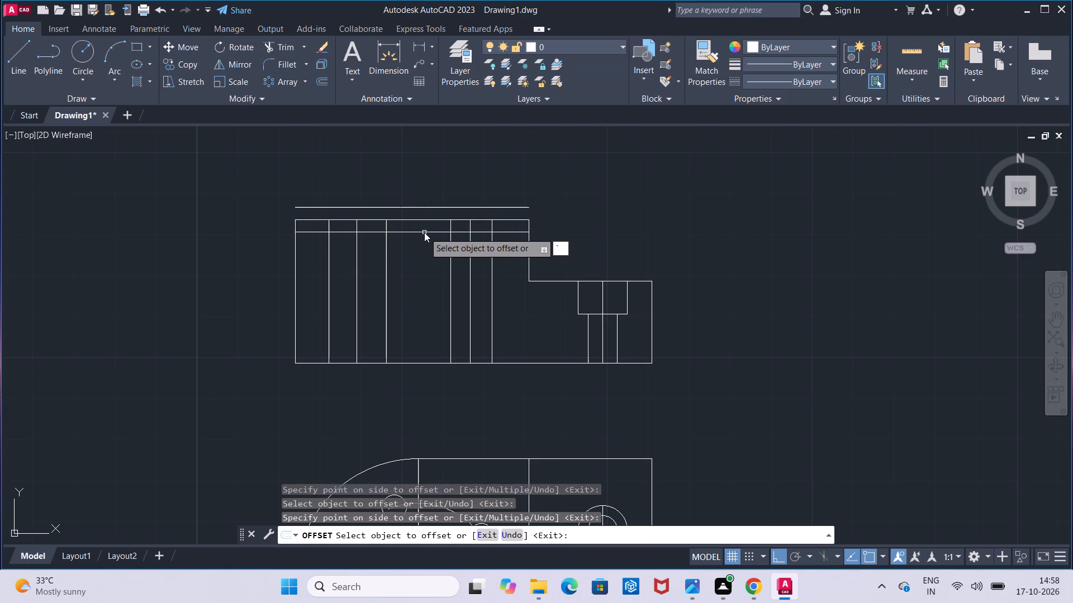
{"action": "left_click", "coordinate": [416, 202]}
{"action": "key", "text": "Escape"}
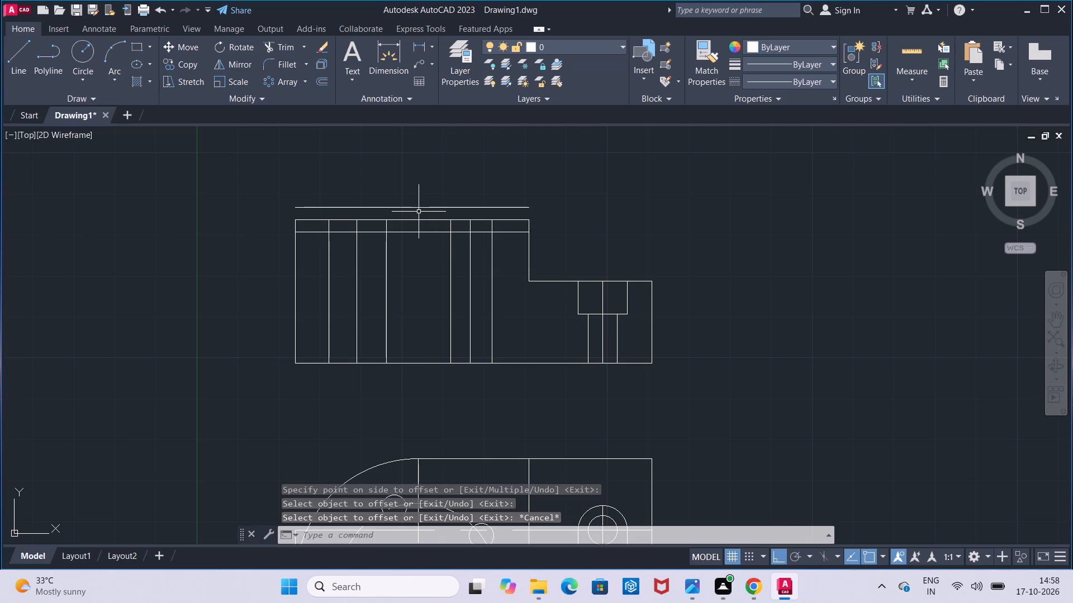
Erase the two offset copies above the upper view's top edge.
{"action": "left_click", "coordinate": [419, 207]}
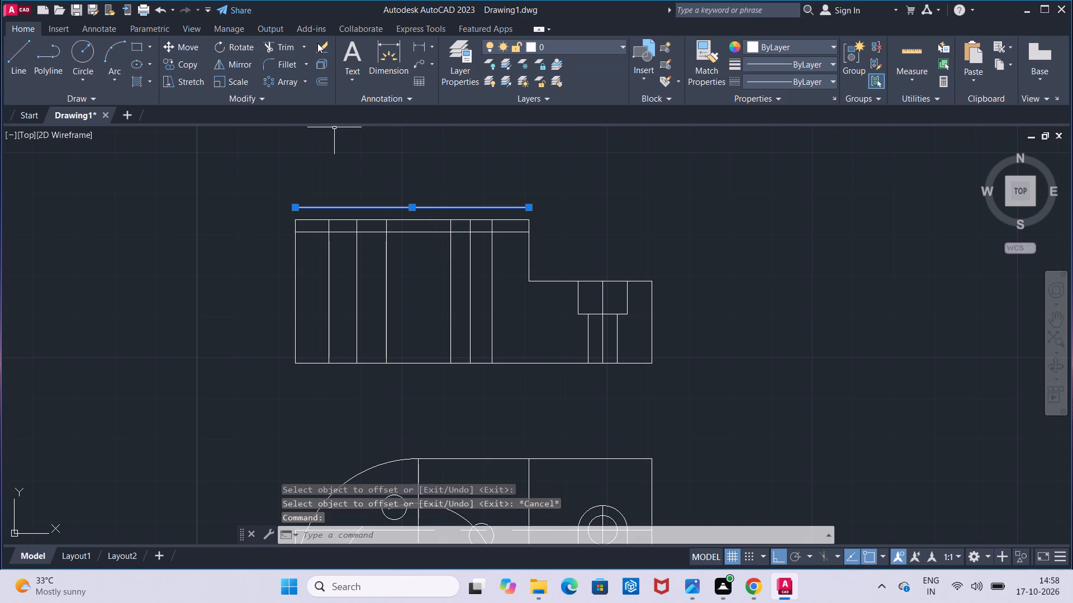
{"action": "left_click", "coordinate": [317, 41]}
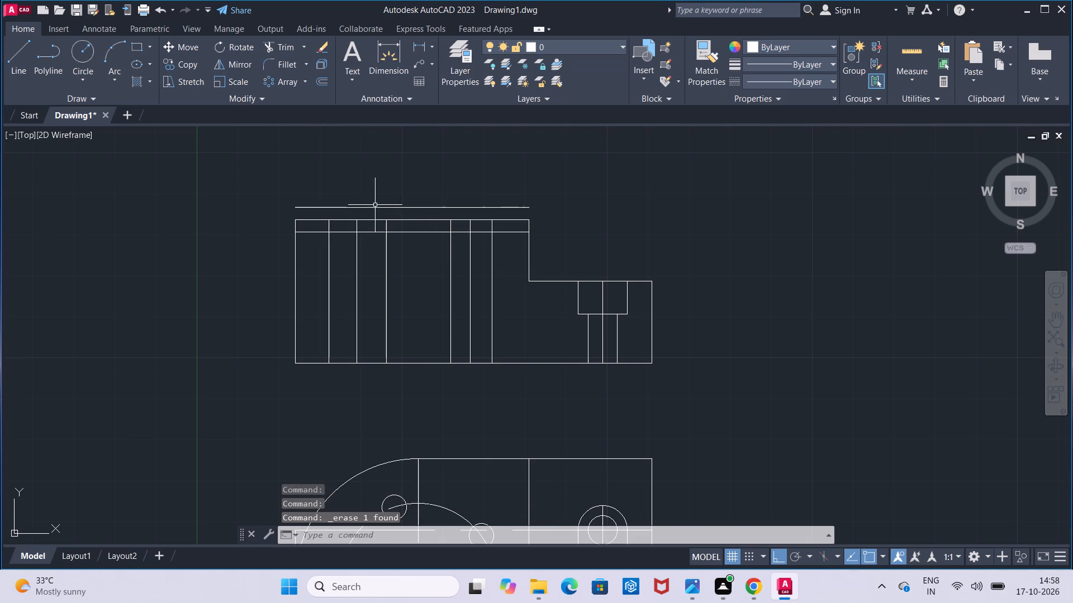
{"action": "left_click", "coordinate": [387, 207]}
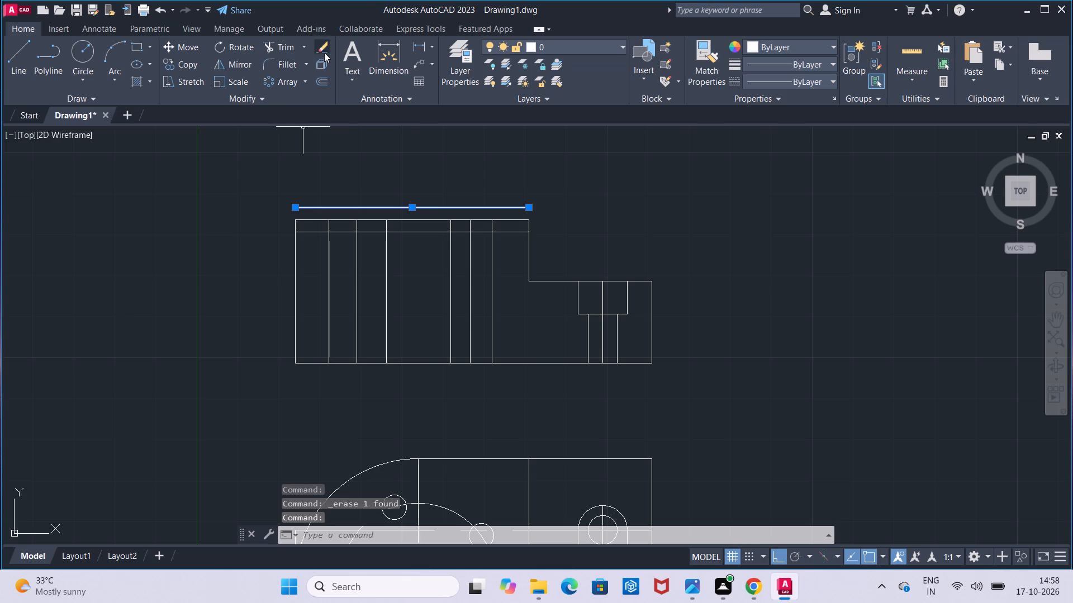
{"action": "left_click", "coordinate": [325, 49]}
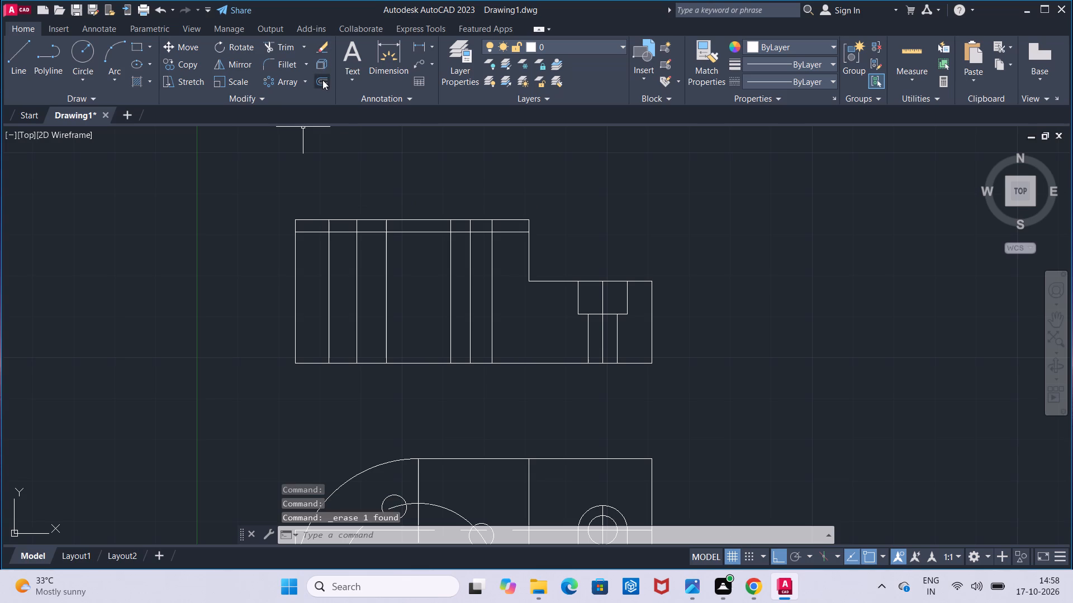
{"action": "key", "text": "Escape"}
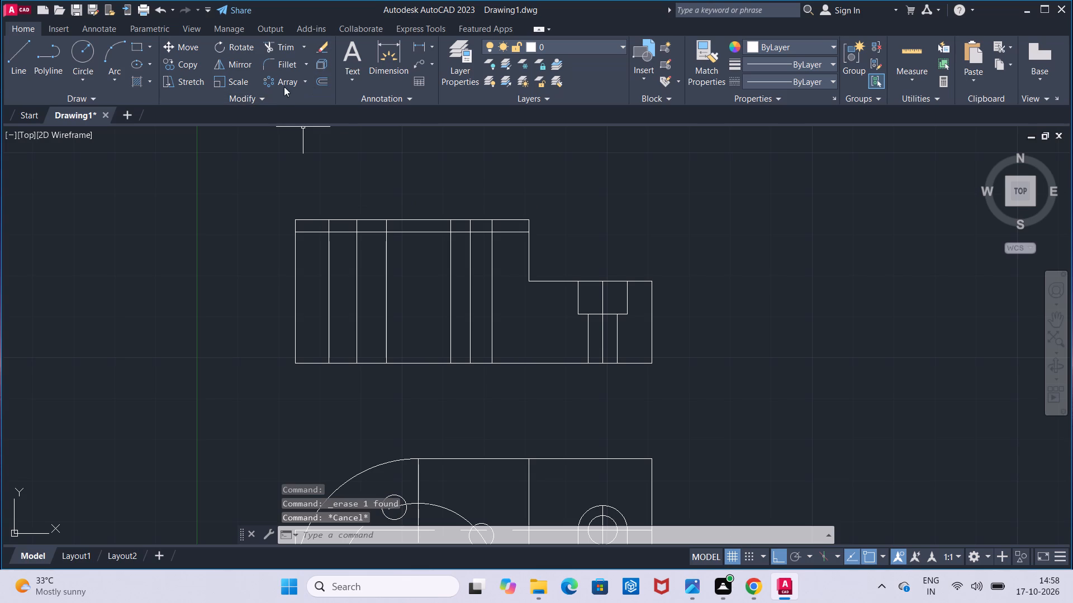
Trim the offset line below the upper view's top edge so only the part between the two central-hole lines is left.
{"action": "left_click", "coordinate": [269, 49]}
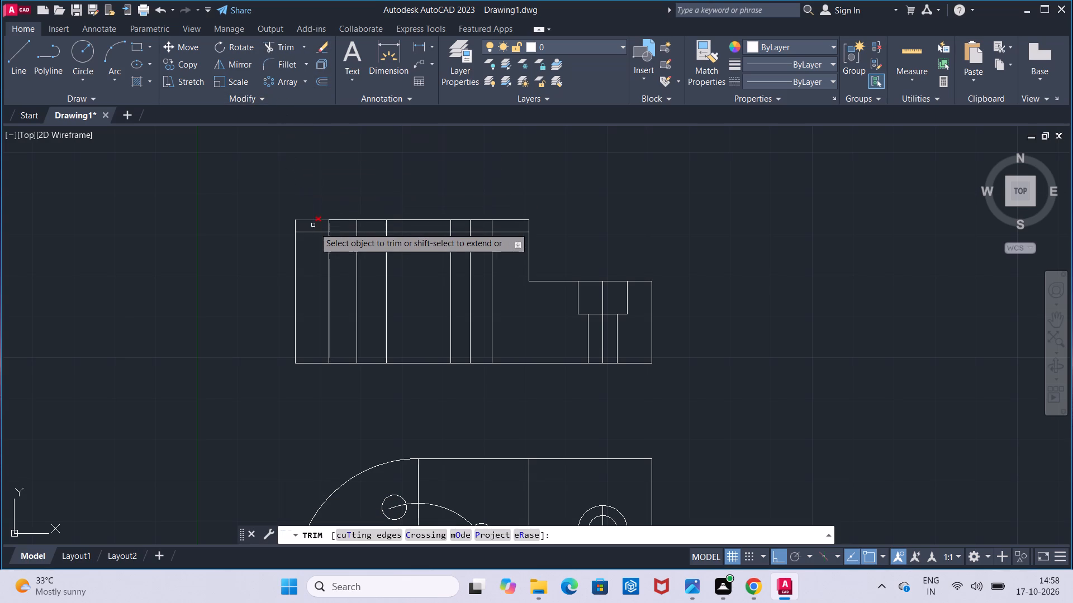
{"action": "left_click", "coordinate": [321, 232]}
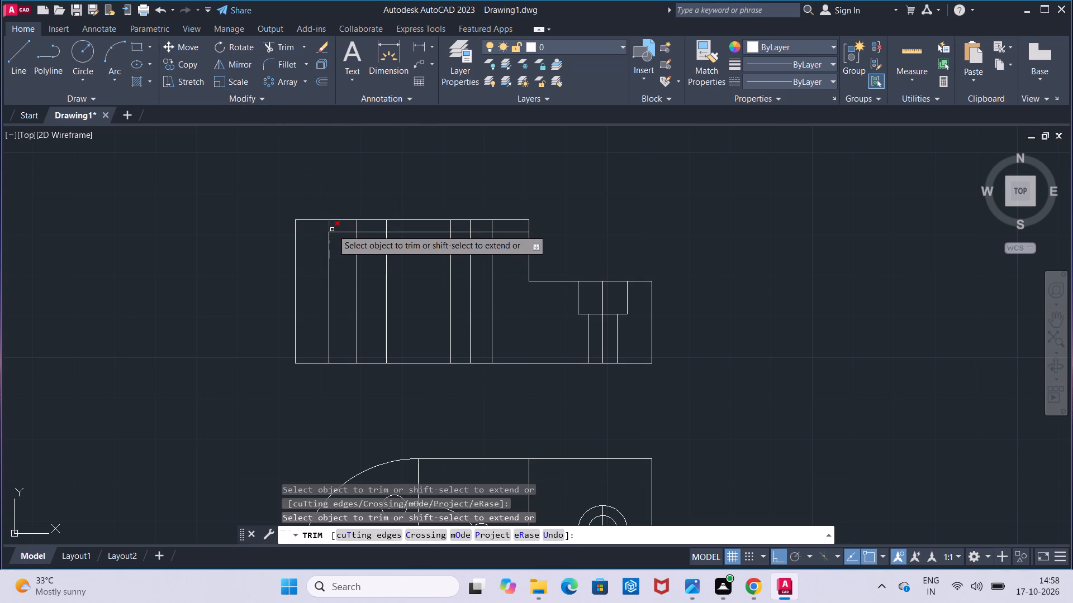
{"action": "left_click", "coordinate": [333, 229]}
{"action": "left_click", "coordinate": [342, 237]}
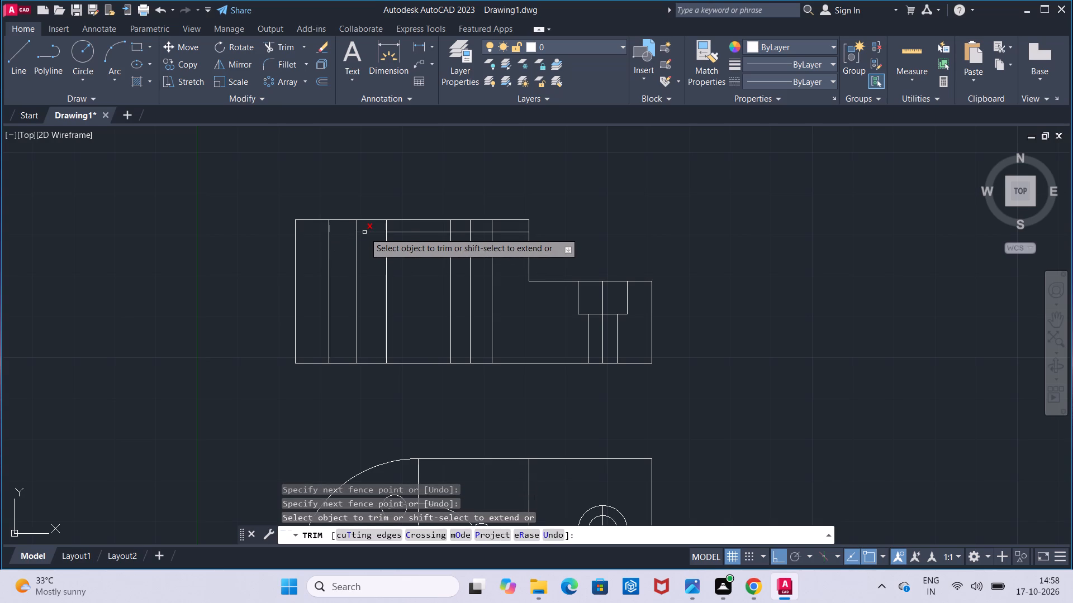
{"action": "left_click", "coordinate": [364, 232]}
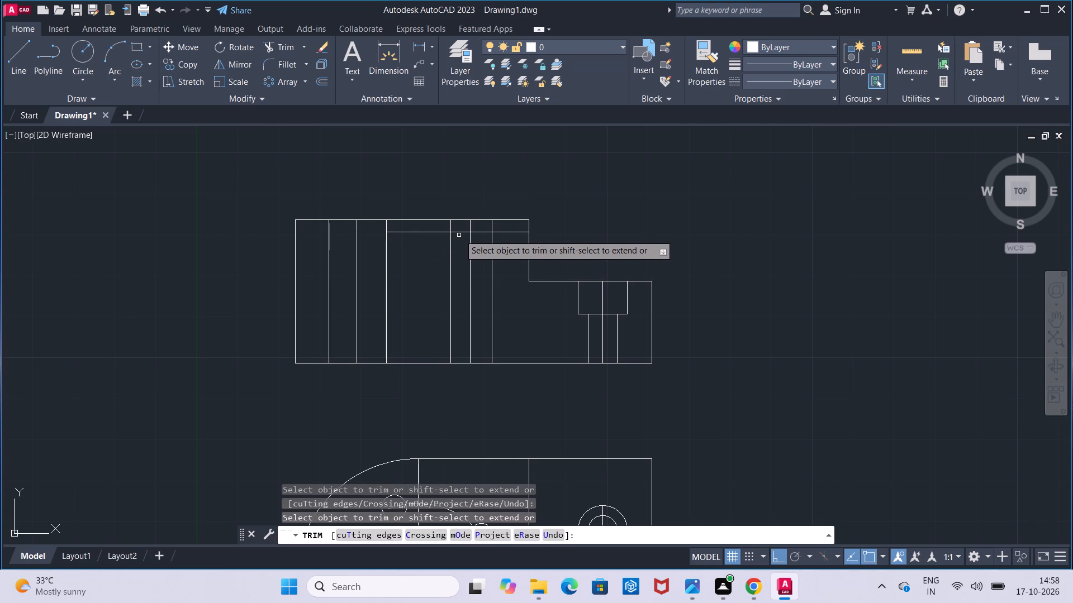
{"action": "left_click", "coordinate": [460, 234]}
{"action": "left_click", "coordinate": [476, 232]}
{"action": "left_click", "coordinate": [503, 232]}
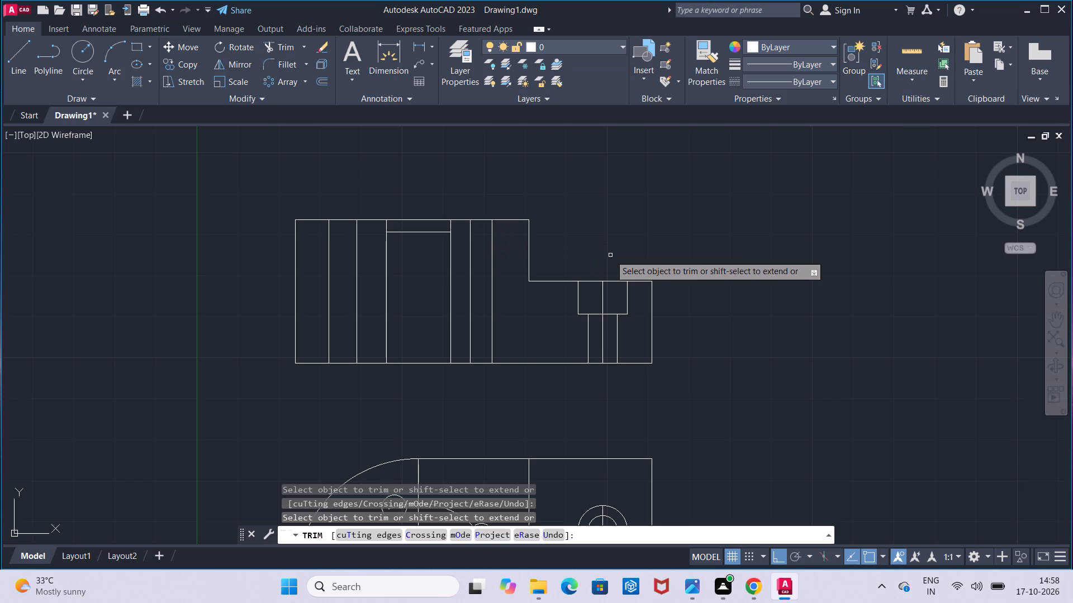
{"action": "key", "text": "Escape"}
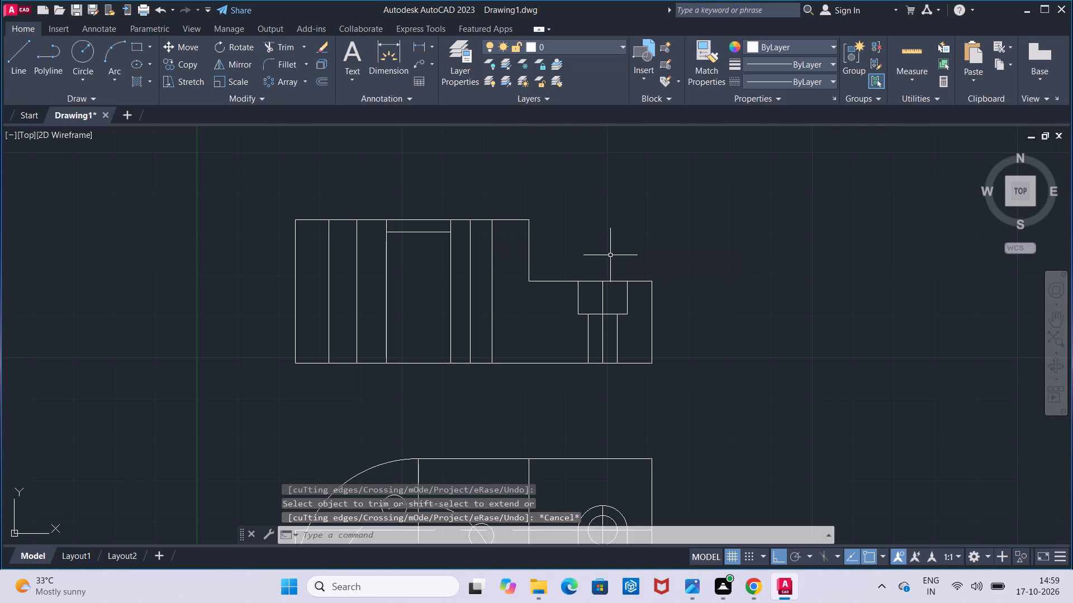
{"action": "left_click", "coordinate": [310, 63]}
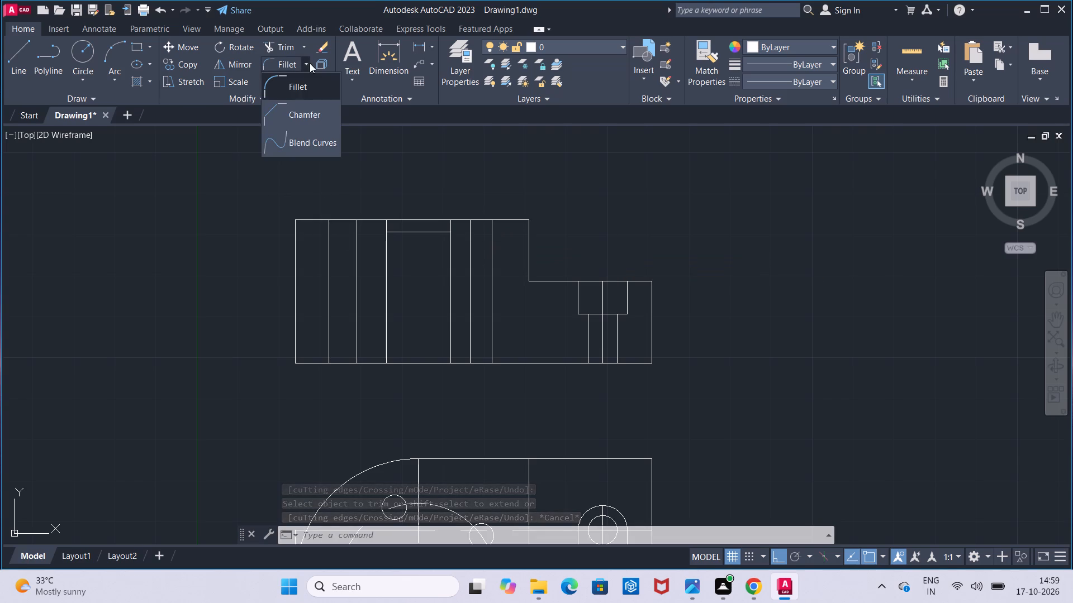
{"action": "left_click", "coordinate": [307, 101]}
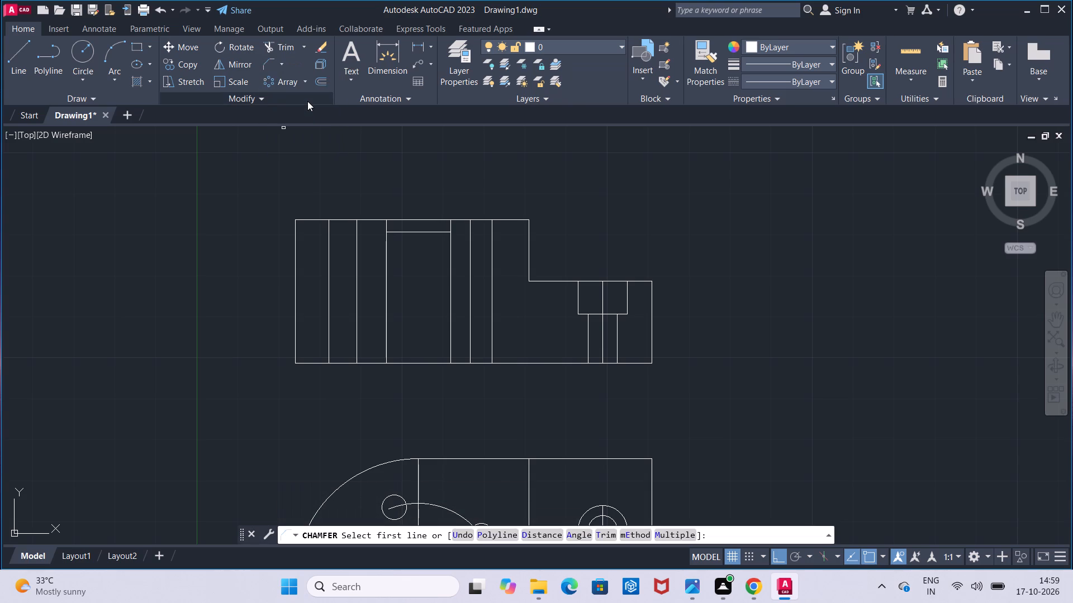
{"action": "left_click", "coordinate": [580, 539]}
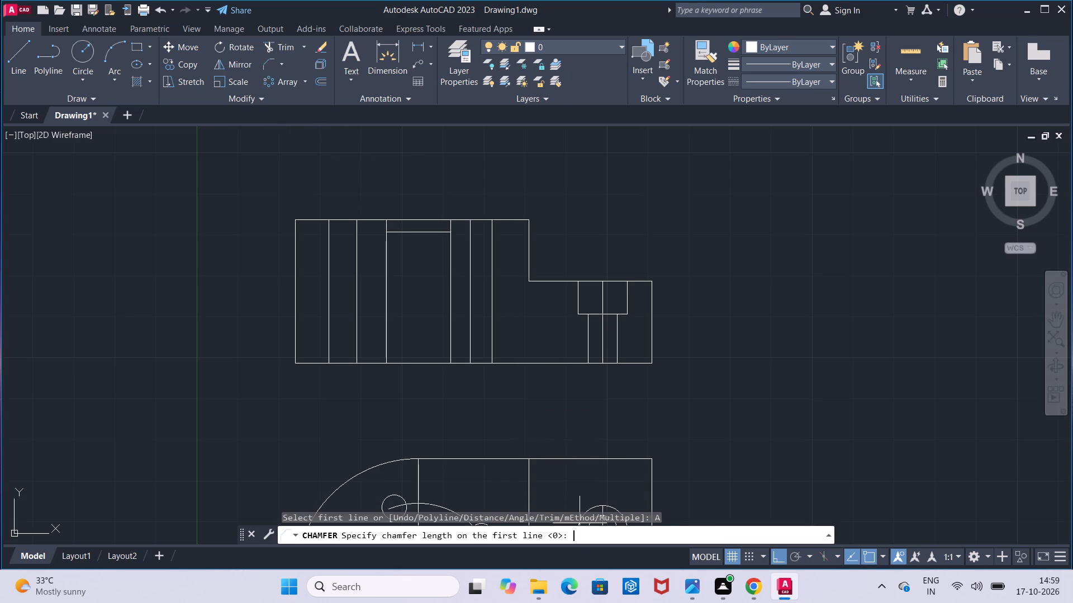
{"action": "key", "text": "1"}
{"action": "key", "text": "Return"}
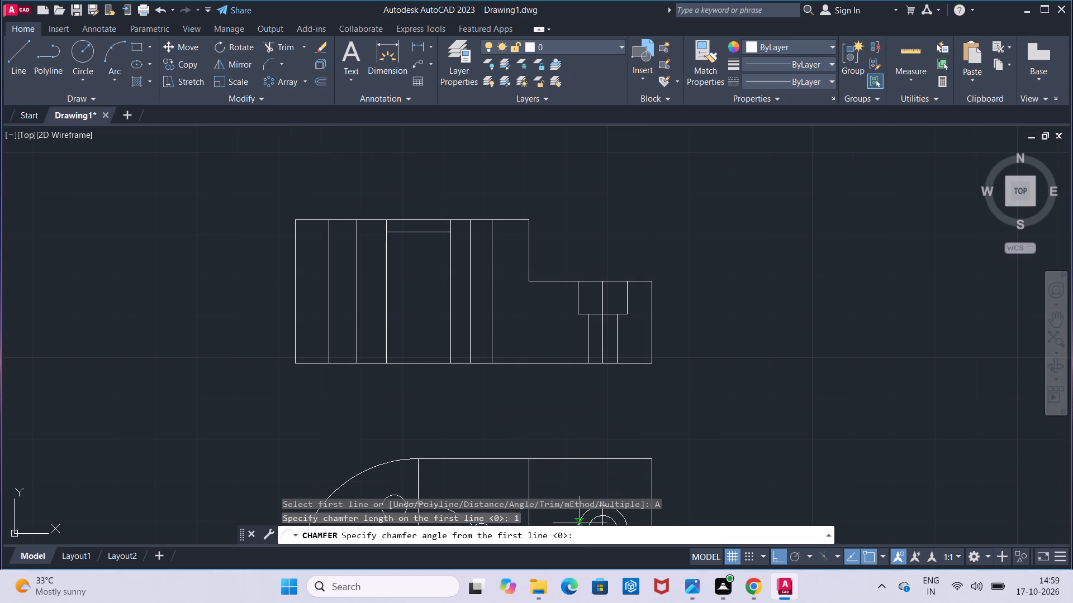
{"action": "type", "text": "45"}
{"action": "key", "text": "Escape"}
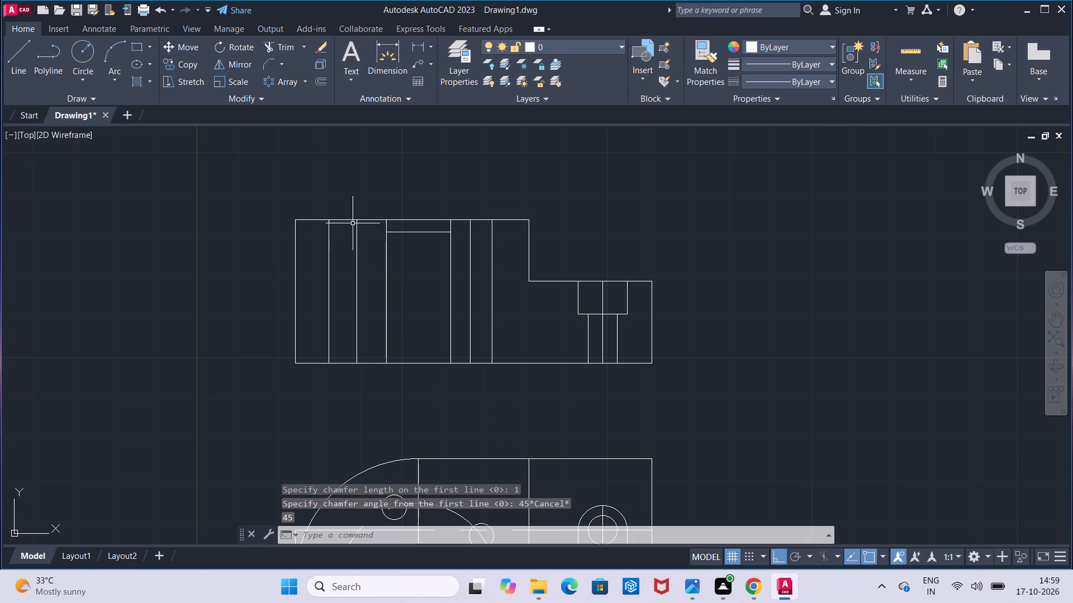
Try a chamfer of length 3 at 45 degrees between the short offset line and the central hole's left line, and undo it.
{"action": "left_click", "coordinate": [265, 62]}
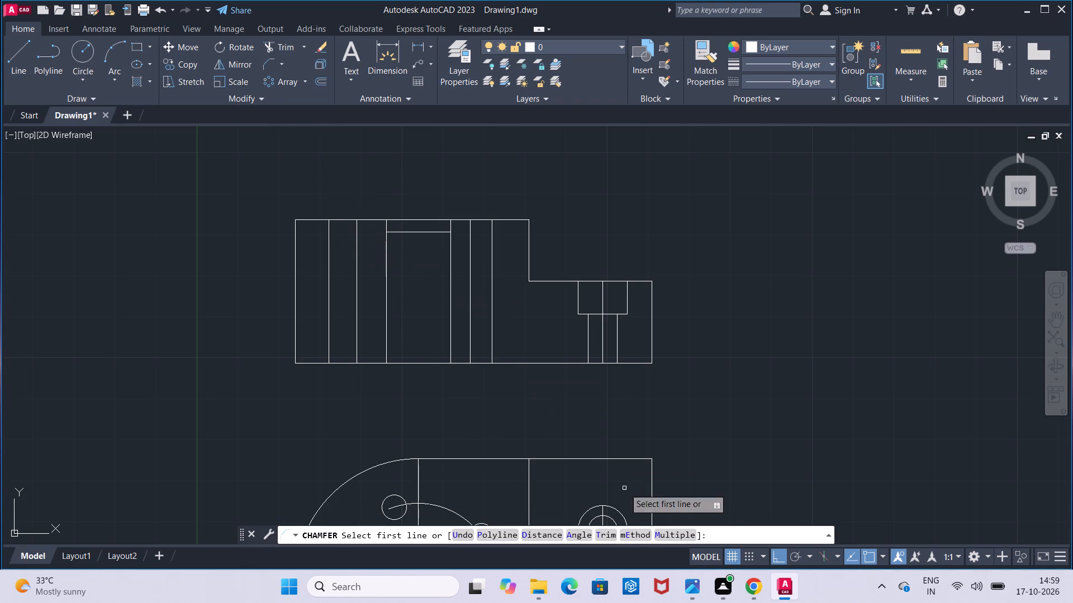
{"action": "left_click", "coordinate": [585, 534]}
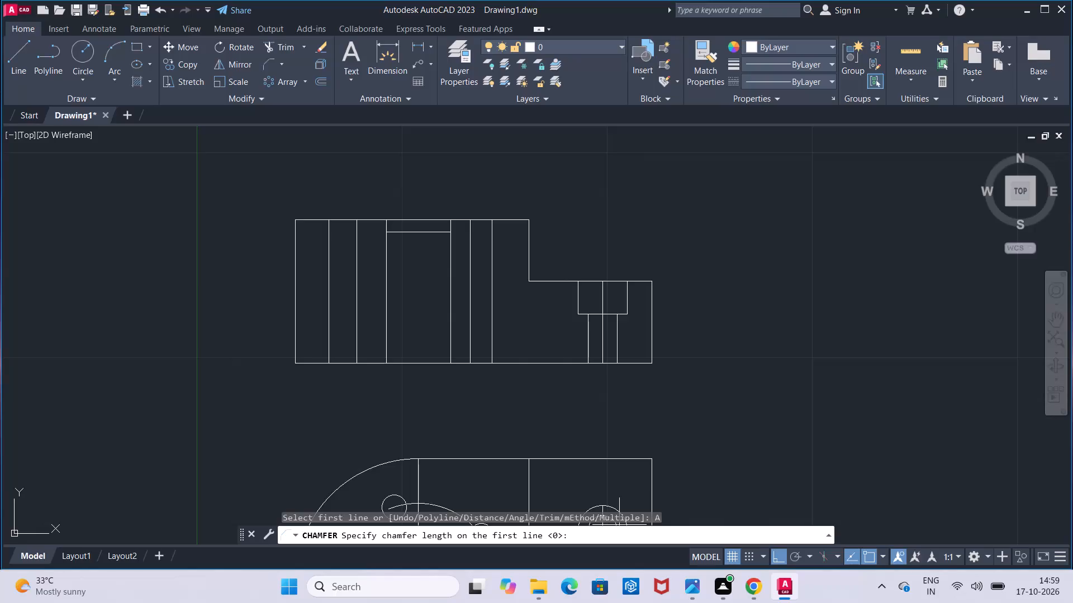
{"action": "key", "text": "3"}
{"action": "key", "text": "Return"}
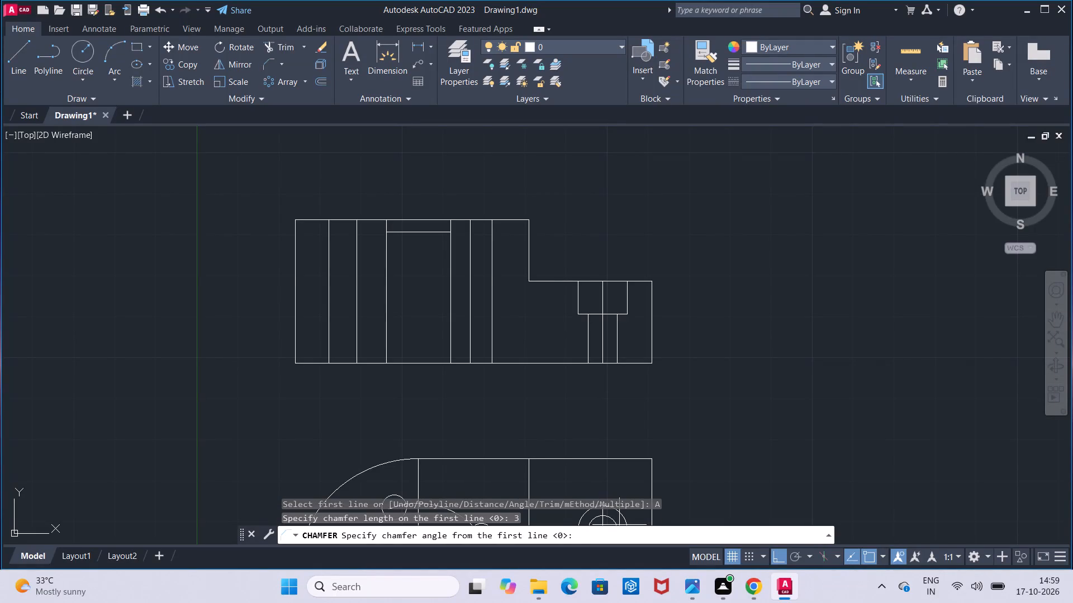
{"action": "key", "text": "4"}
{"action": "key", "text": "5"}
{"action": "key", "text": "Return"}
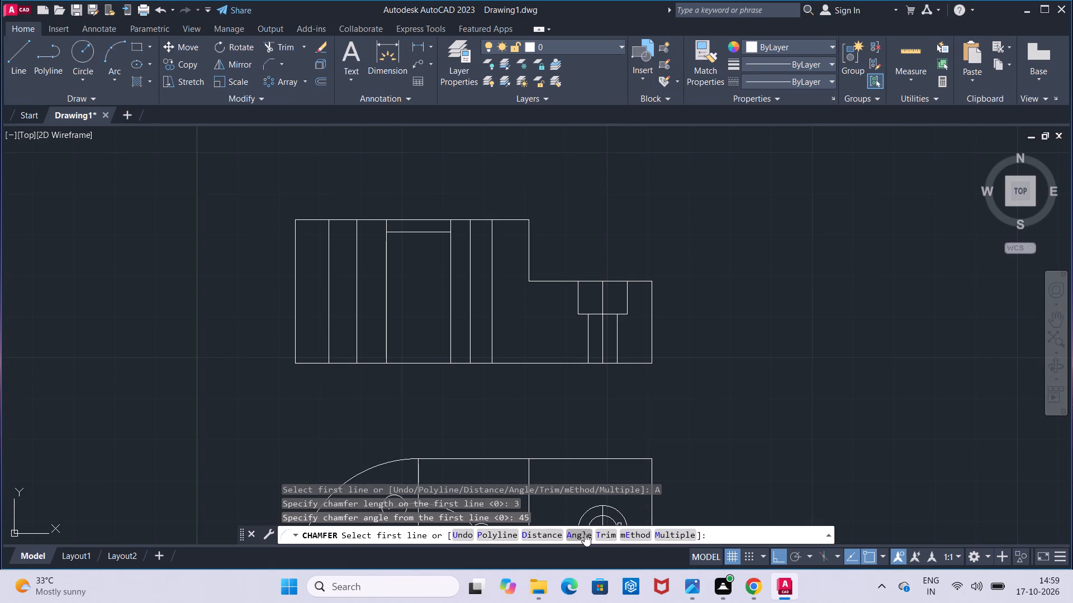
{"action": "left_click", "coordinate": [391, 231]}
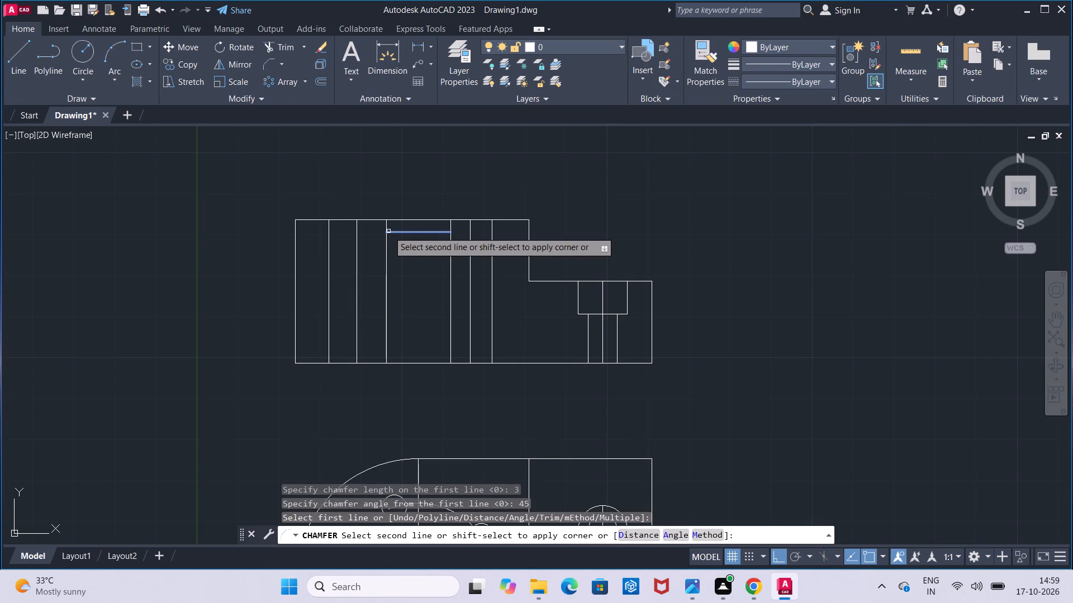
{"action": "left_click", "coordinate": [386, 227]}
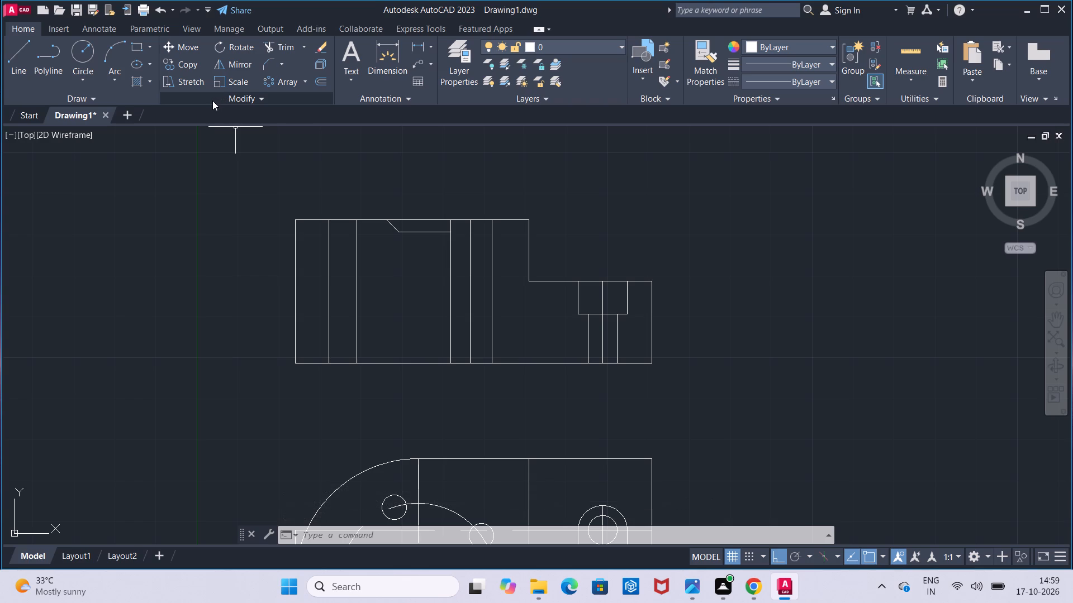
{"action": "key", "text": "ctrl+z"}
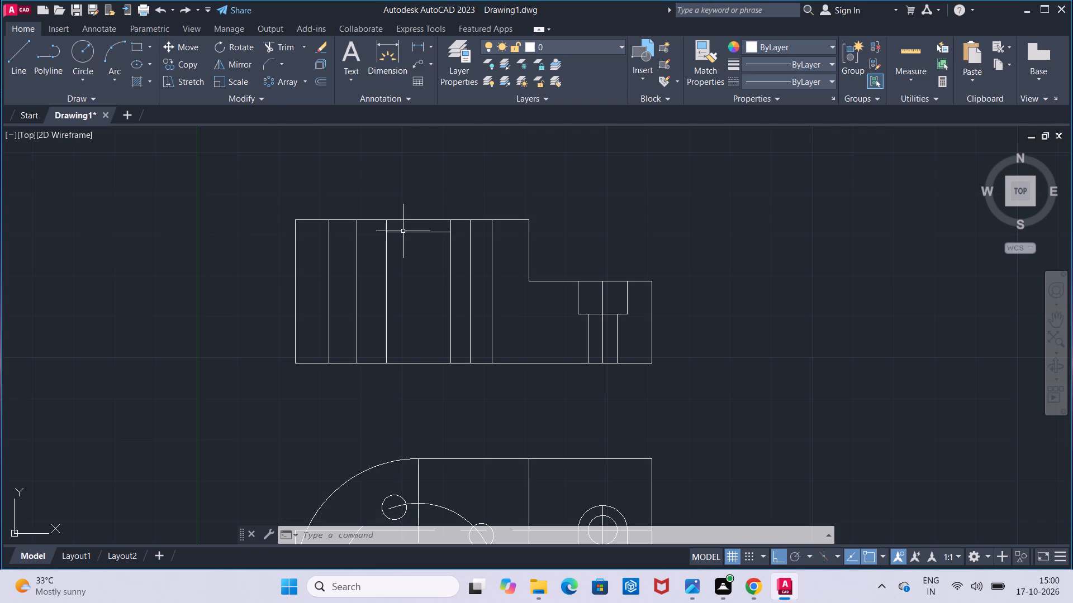
Erase the short horizontal line below the upper view's top edge, between the central-hole lines.
{"action": "left_click", "coordinate": [403, 232]}
{"action": "key", "text": "Delete"}
Hatch the five solid areas between the holes and counterbore in the upper view with the ANSI31 pattern.
{"action": "left_click", "coordinate": [132, 78]}
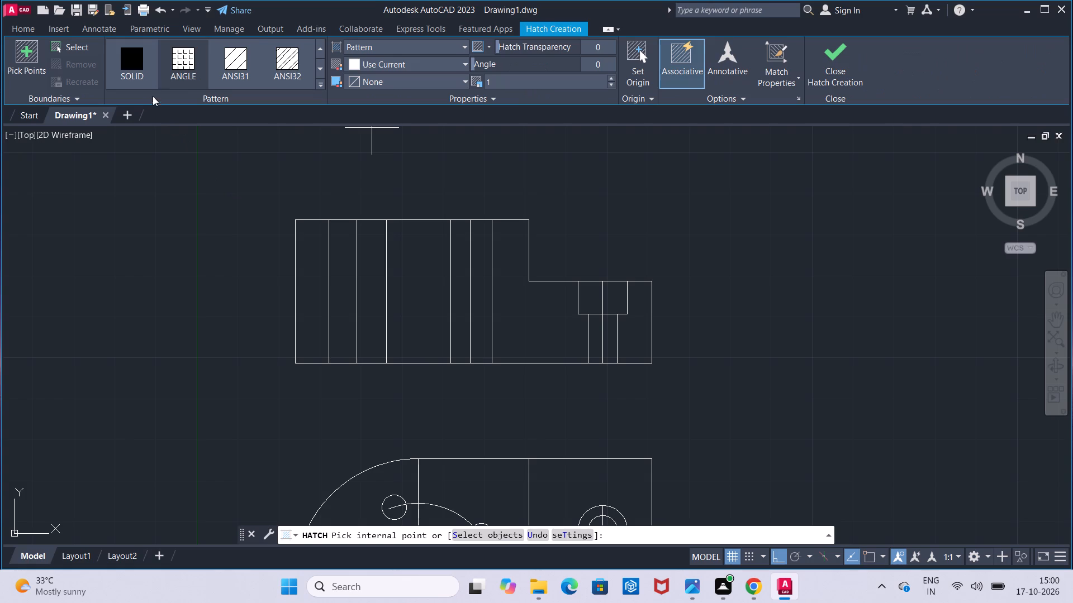
{"action": "left_click", "coordinate": [234, 56]}
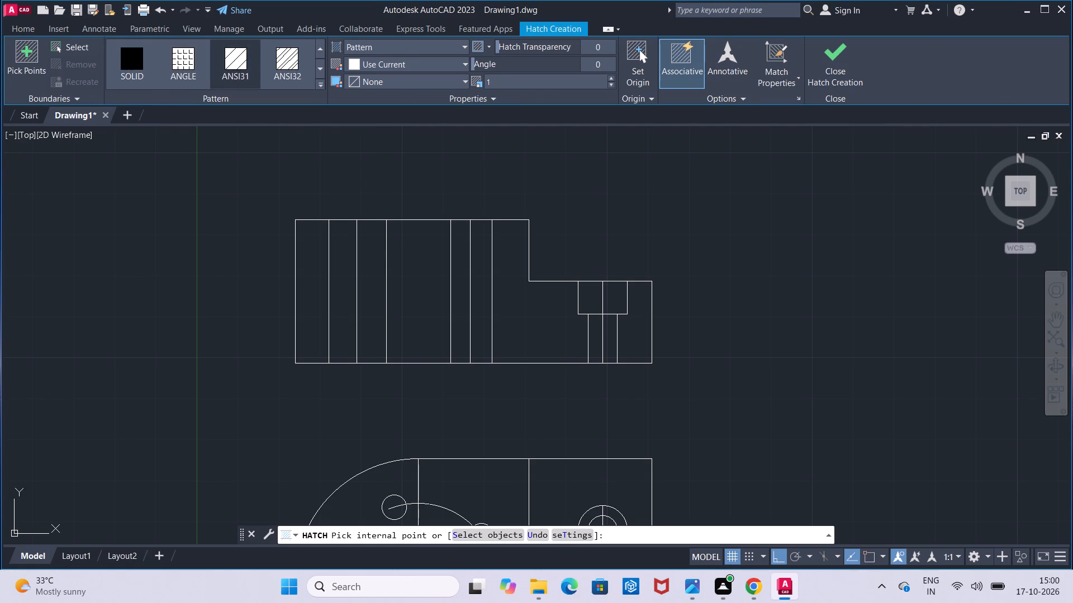
{"action": "left_click", "coordinate": [320, 275]}
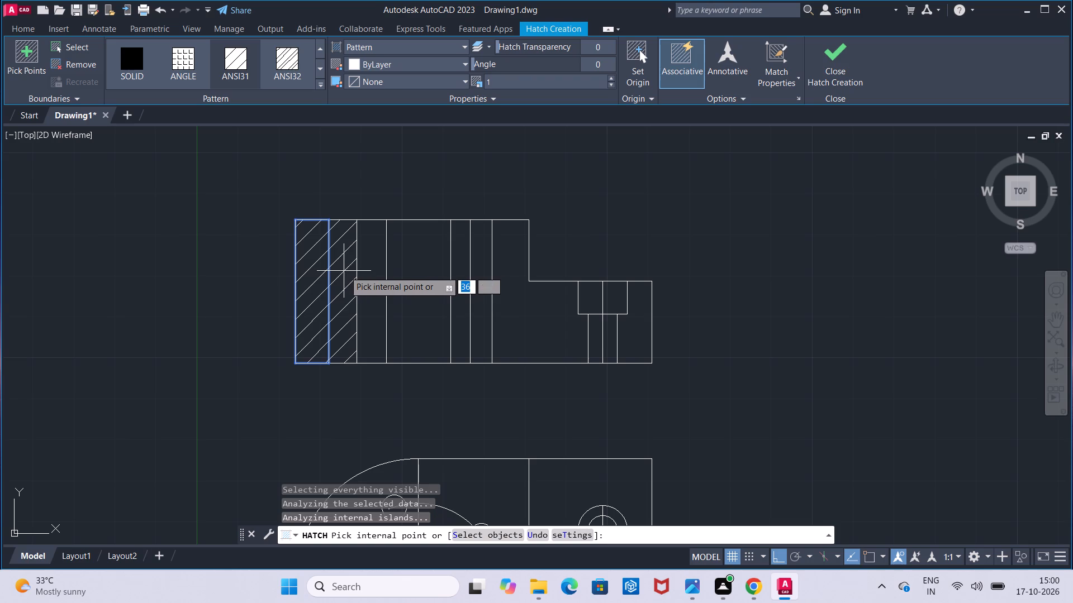
{"action": "left_click", "coordinate": [363, 269]}
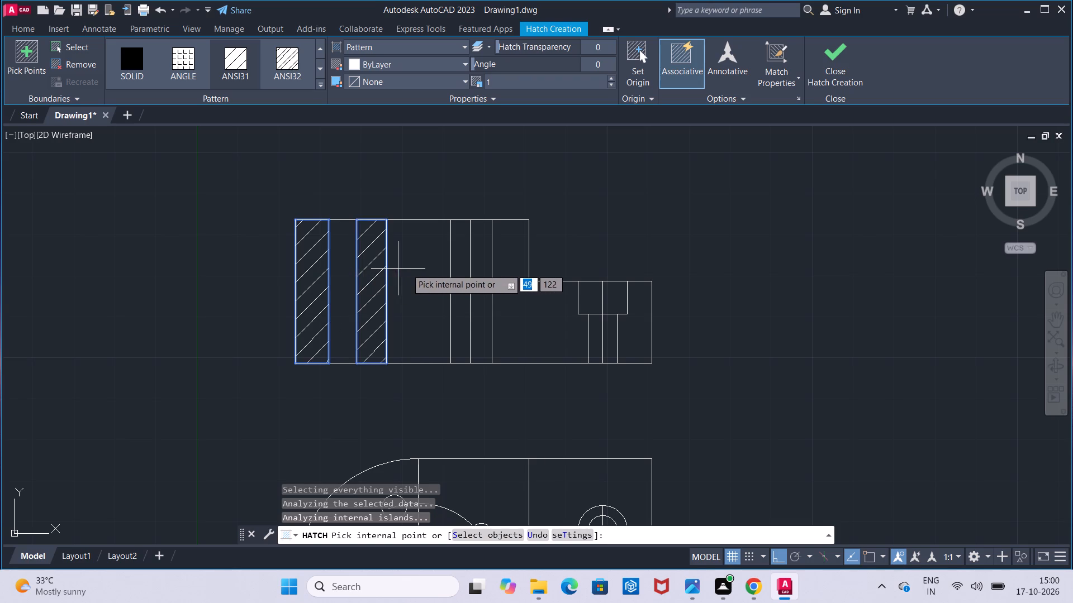
{"action": "left_click", "coordinate": [461, 272]}
{"action": "left_click", "coordinate": [506, 273]}
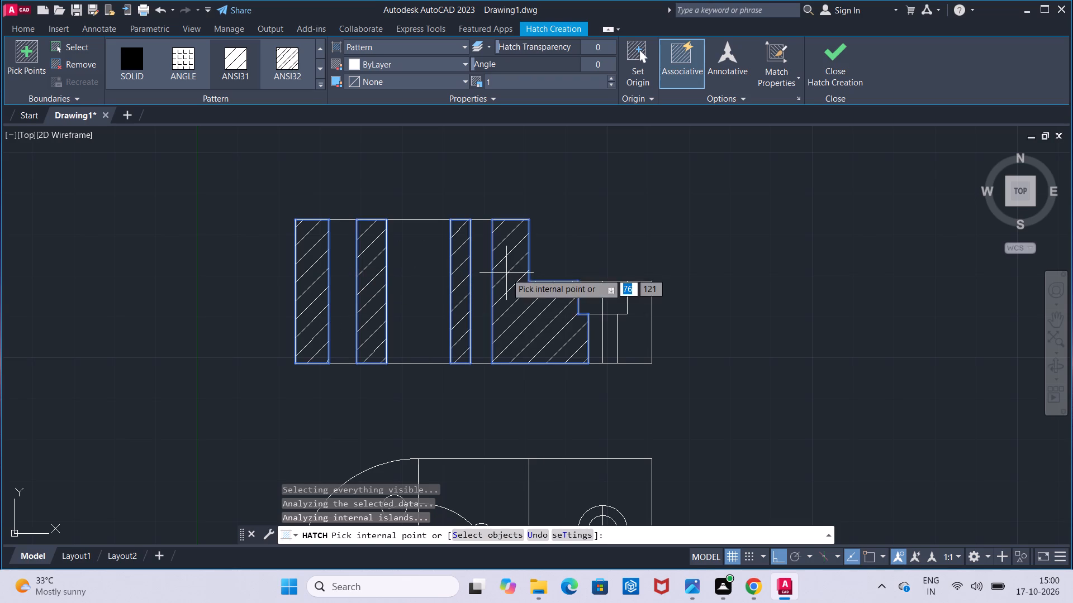
{"action": "left_click", "coordinate": [626, 332]}
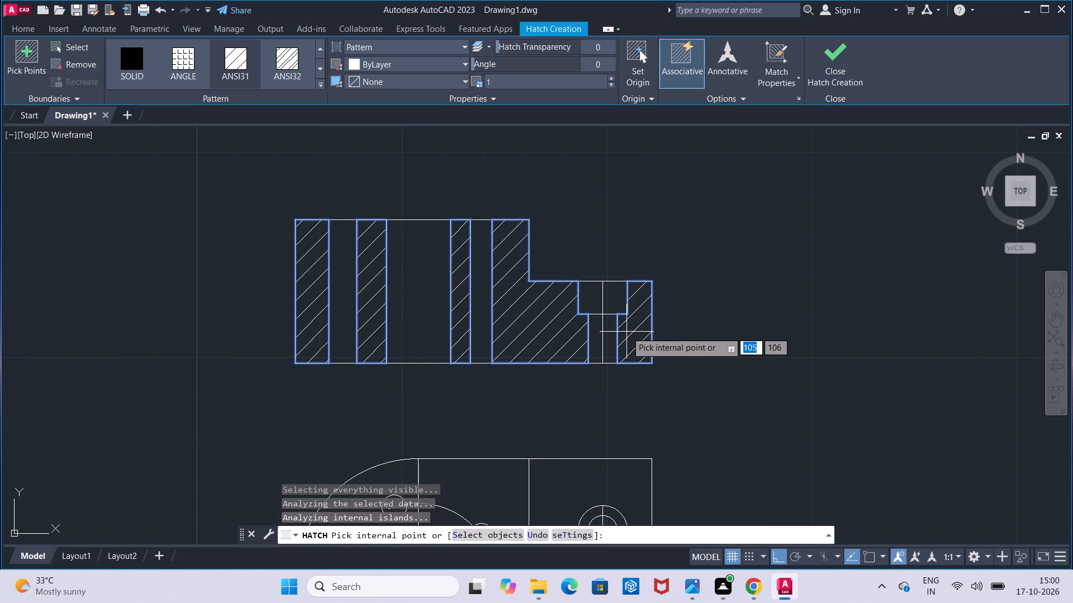
{"action": "left_click", "coordinate": [839, 100]}
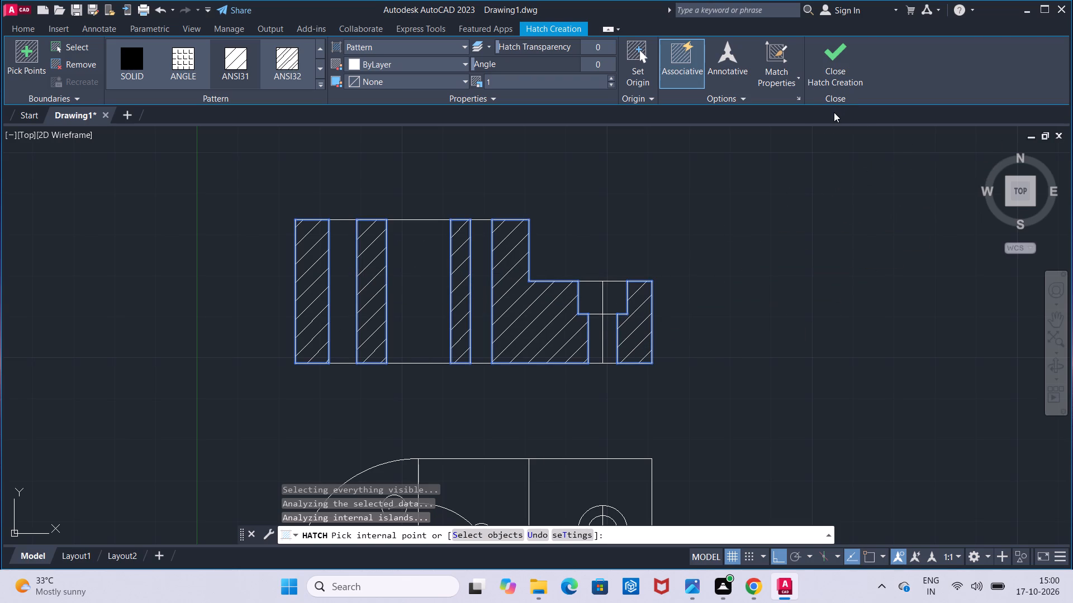
{"action": "left_click", "coordinate": [827, 82]}
{"action": "key", "text": "Escape"}
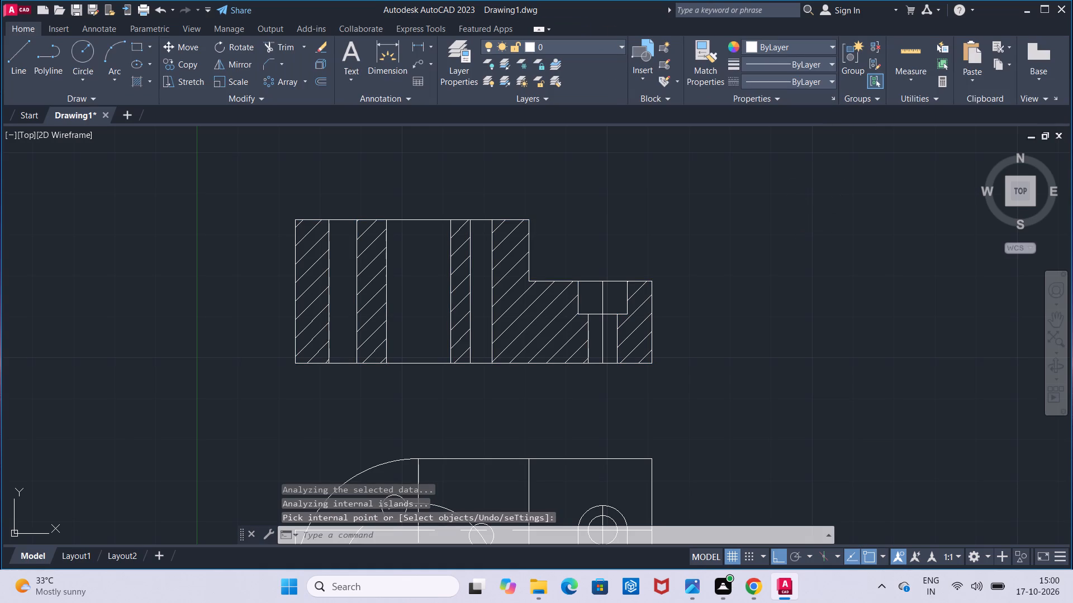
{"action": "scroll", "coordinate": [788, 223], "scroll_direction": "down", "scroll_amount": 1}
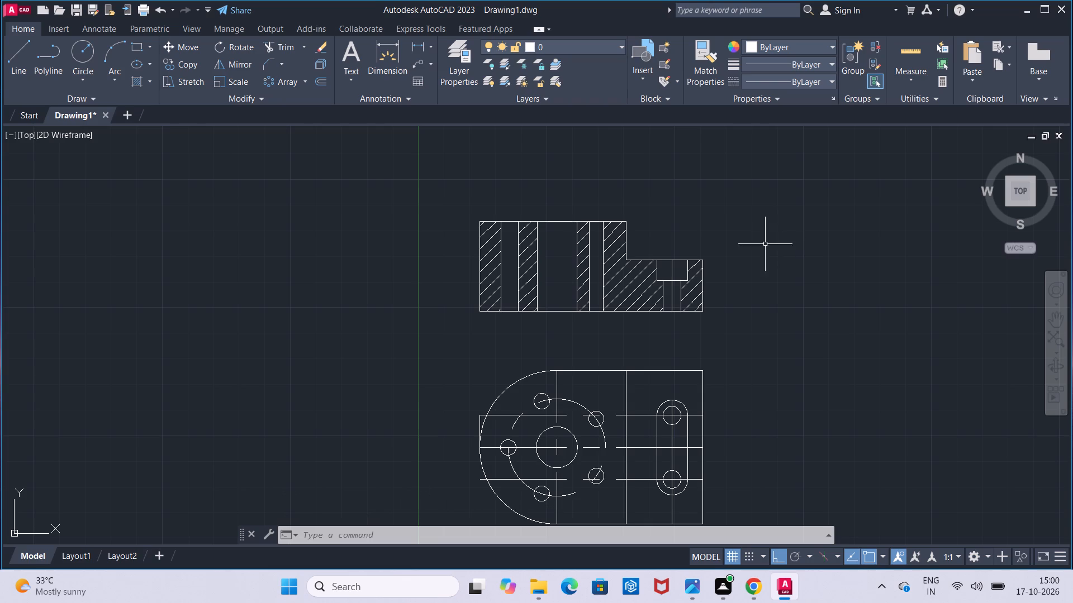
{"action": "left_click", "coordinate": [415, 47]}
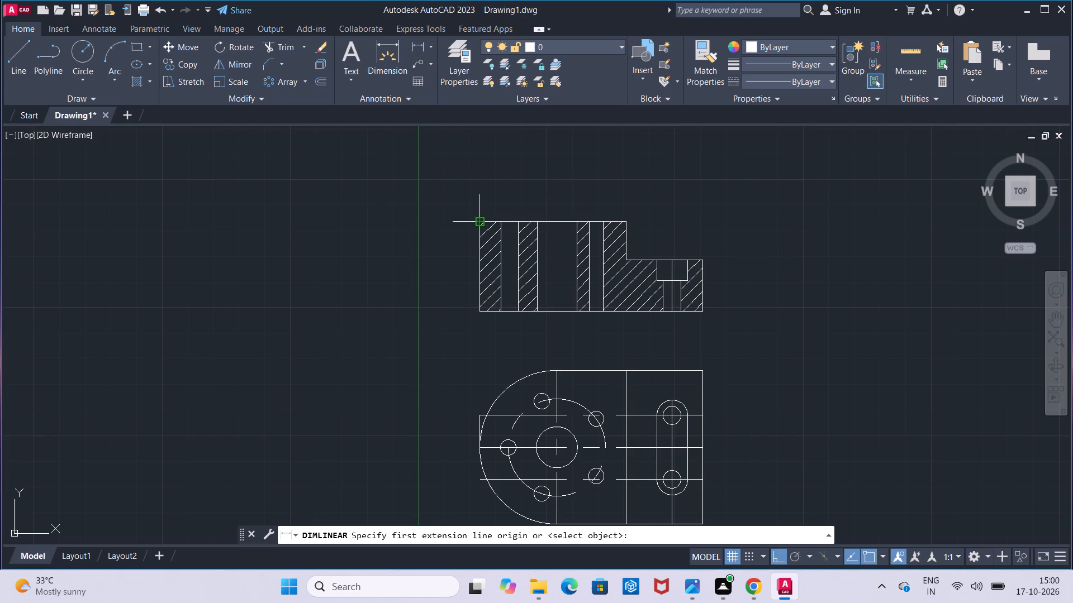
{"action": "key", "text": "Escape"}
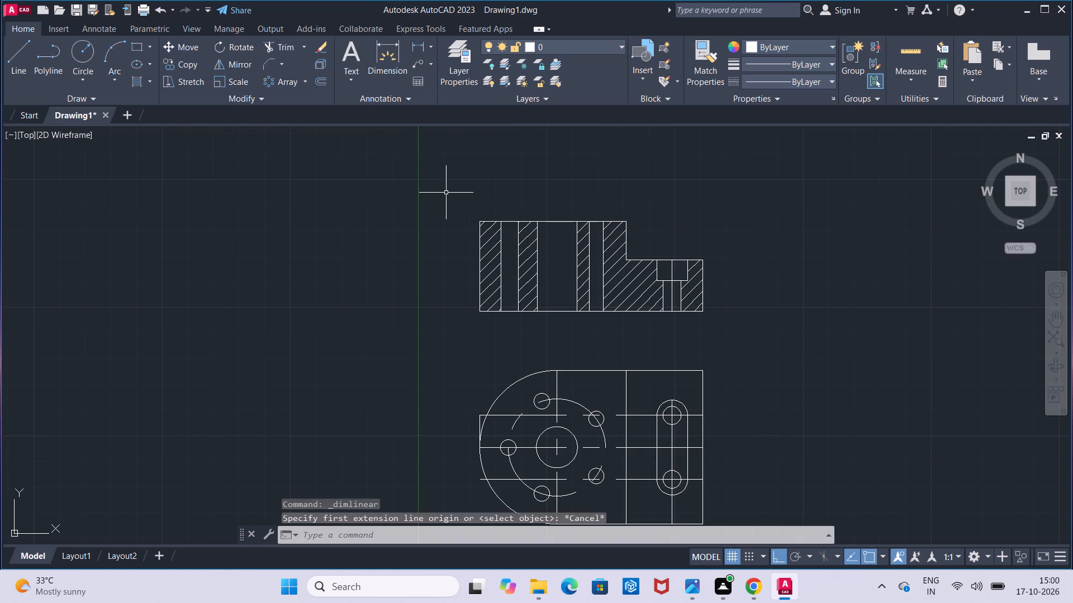
Select all the geometry of both views and join it with the Join command.
{"action": "scroll", "coordinate": [446, 192], "scroll_direction": "down", "scroll_amount": 2}
{"action": "left_click", "coordinate": [437, 167]}
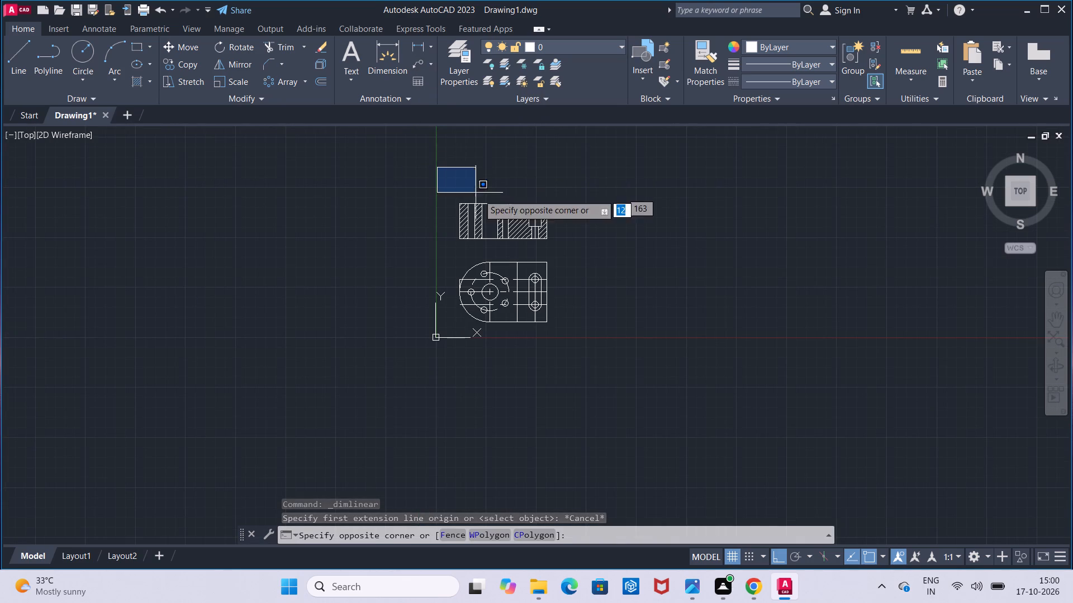
{"action": "left_click", "coordinate": [568, 330]}
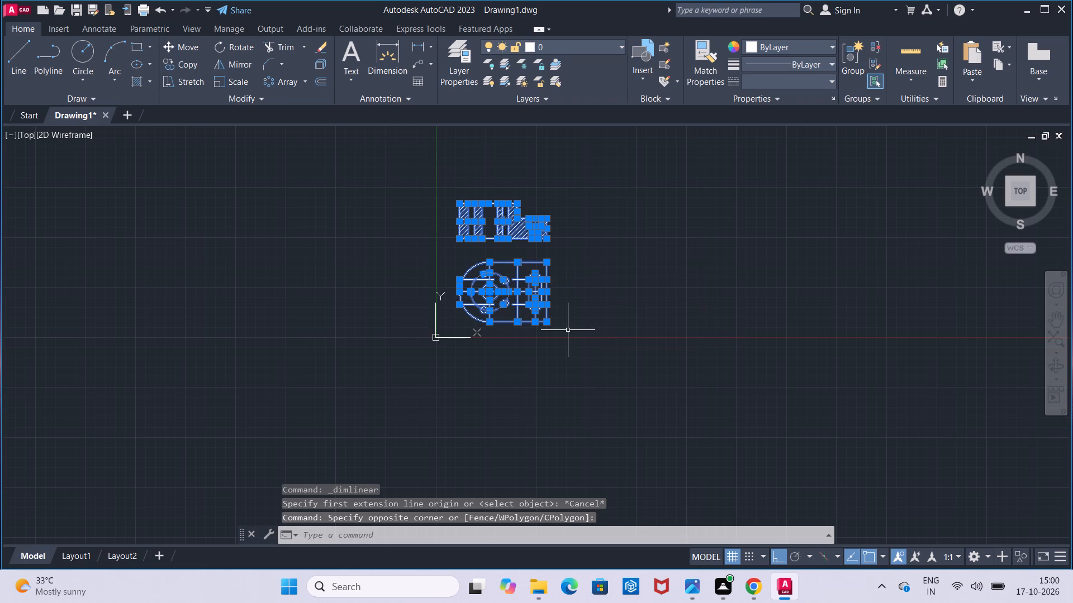
{"action": "type", "text": "joi"}
{"action": "left_click", "coordinate": [591, 361]}
Set the linetype of the plan view's joined rectangular outline to ByLayer.
{"action": "scroll", "coordinate": [542, 331], "scroll_direction": "up", "scroll_amount": 1}
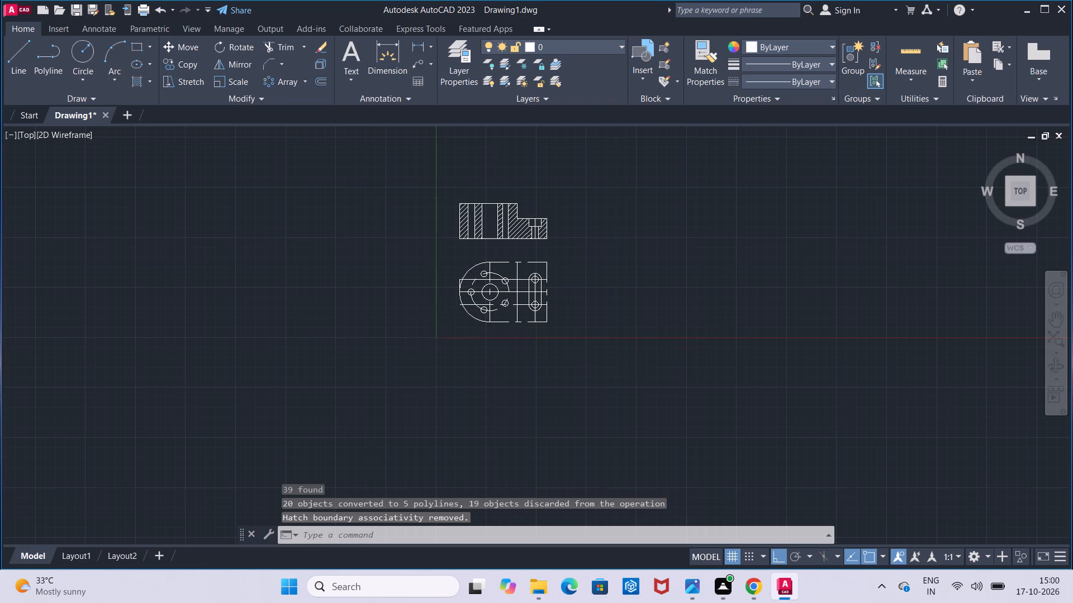
{"action": "scroll", "coordinate": [542, 331], "scroll_direction": "up", "scroll_amount": 1}
{"action": "left_click", "coordinate": [468, 308]}
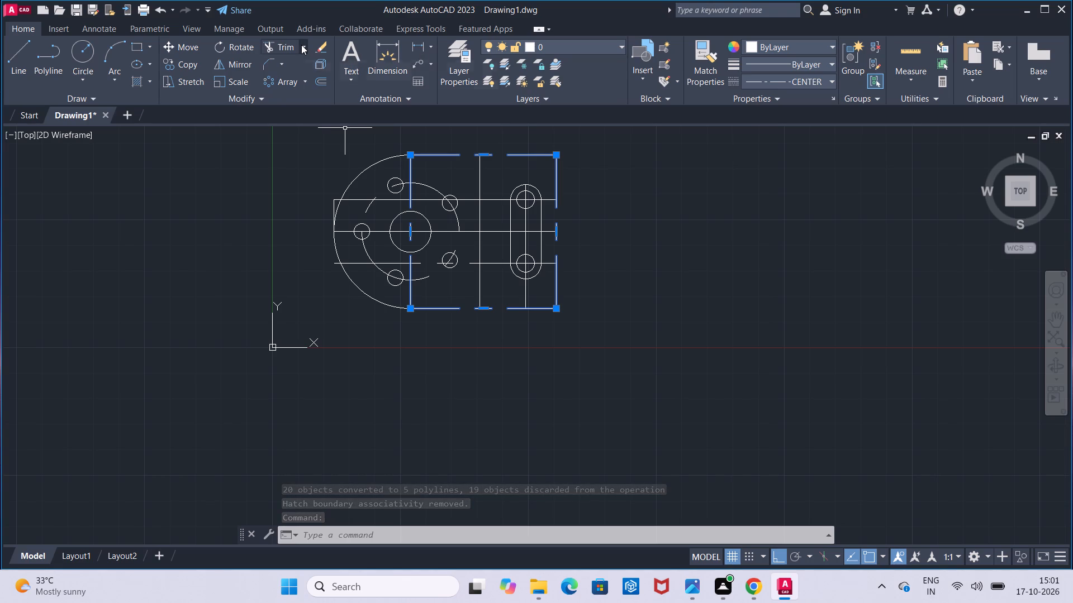
{"action": "left_click", "coordinate": [755, 80]}
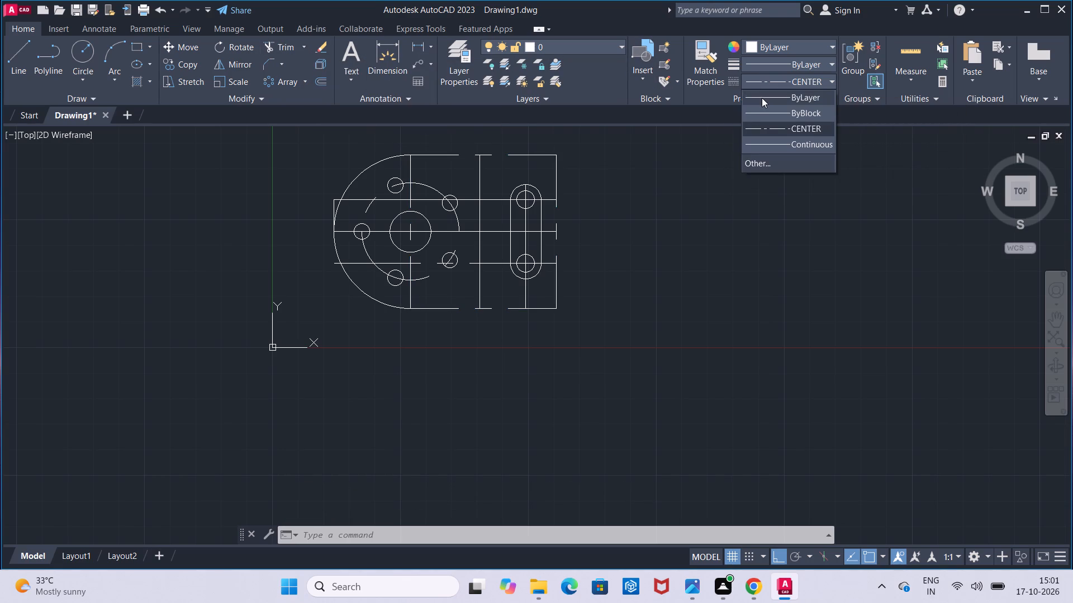
{"action": "left_click", "coordinate": [762, 98]}
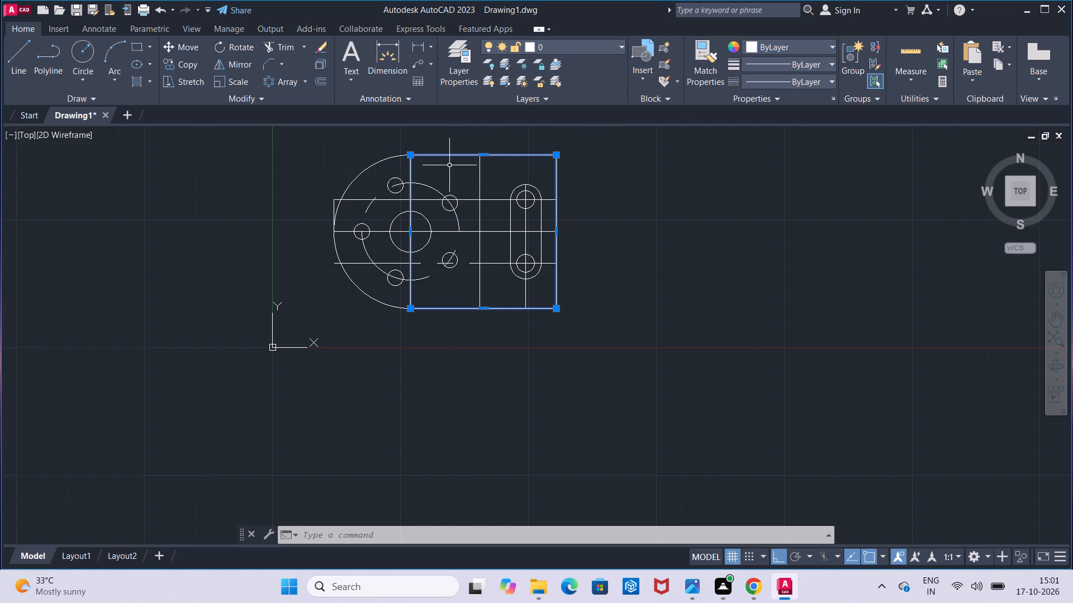
Add a vertical linear dimension for the section view's overall height, placed outside its left edge.
{"action": "key", "text": "Escape"}
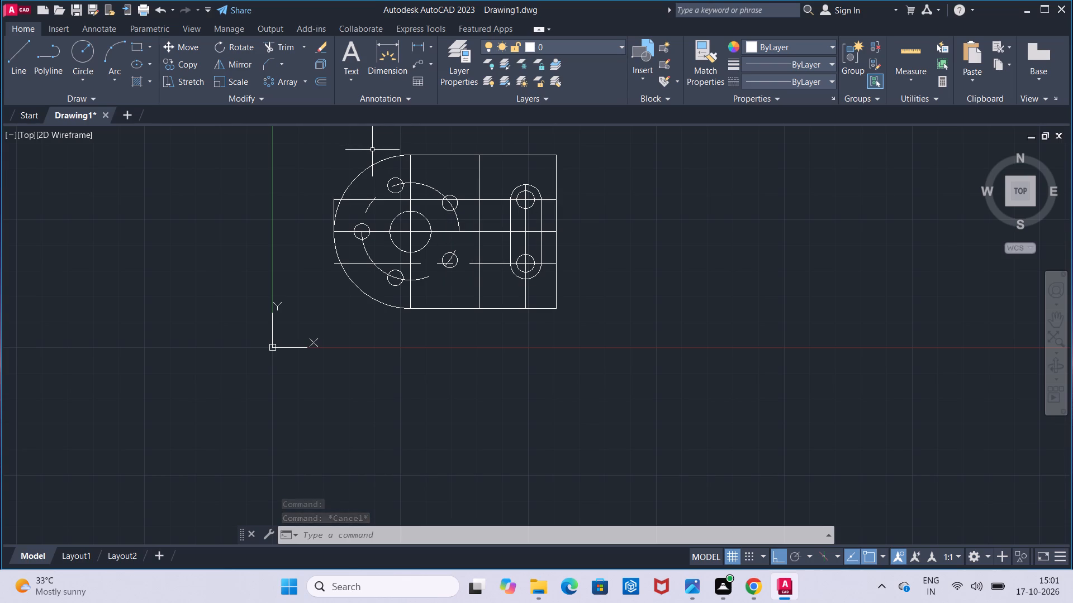
{"action": "scroll", "coordinate": [372, 150], "scroll_direction": "down", "scroll_amount": 1}
{"action": "middle_click_drag", "start_coordinate": [372, 150], "coordinate": [377, 191]}
{"action": "scroll", "coordinate": [377, 191], "scroll_direction": "up", "scroll_amount": 2}
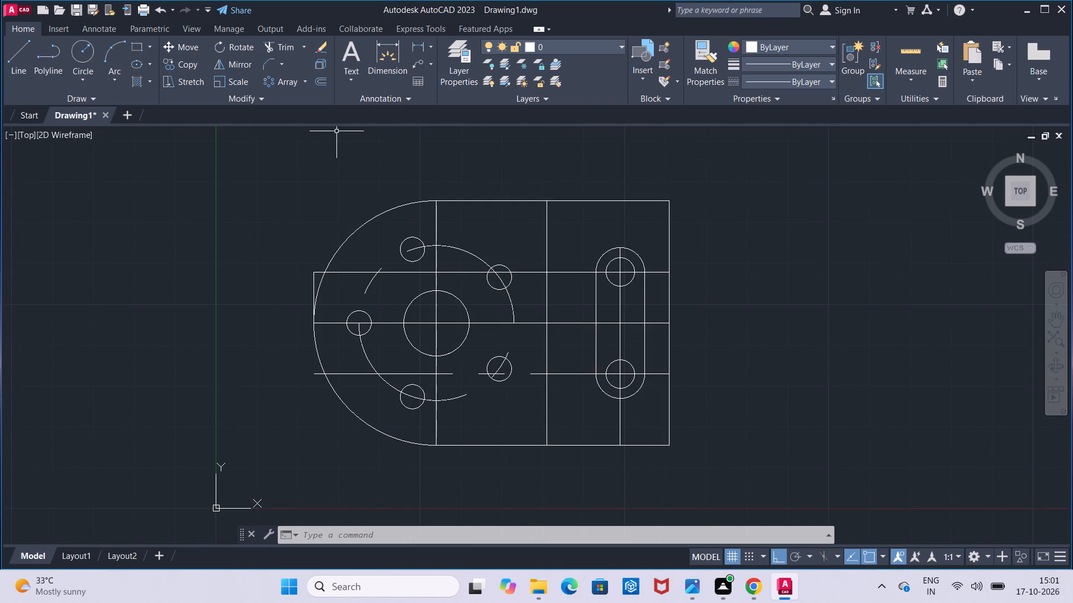
{"action": "scroll", "coordinate": [342, 129], "scroll_direction": "down", "scroll_amount": 2}
{"action": "middle_click_drag", "start_coordinate": [342, 129], "coordinate": [388, 236]}
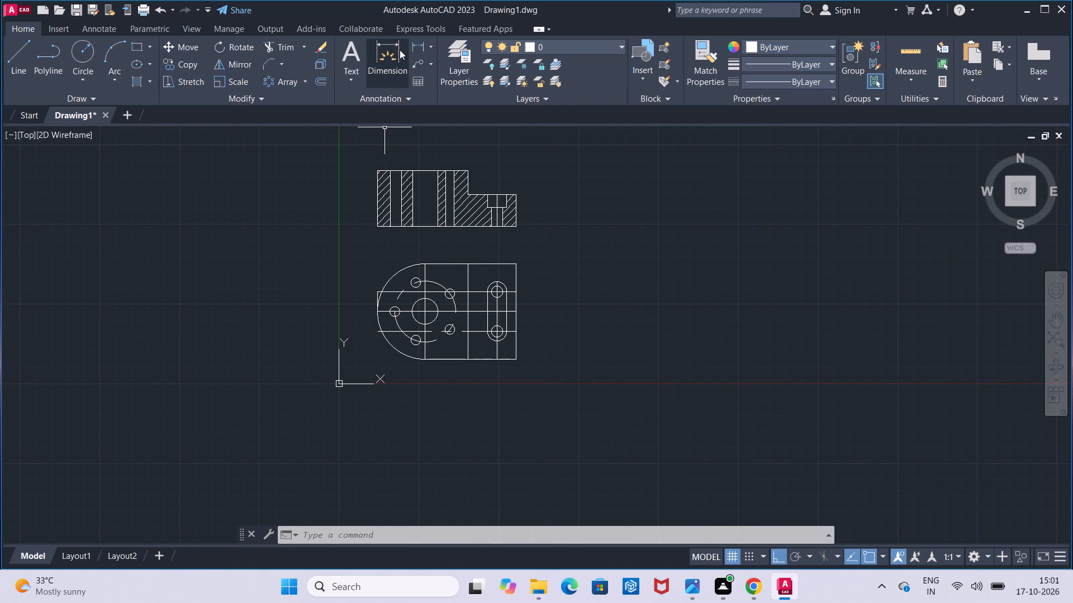
{"action": "left_click", "coordinate": [415, 43]}
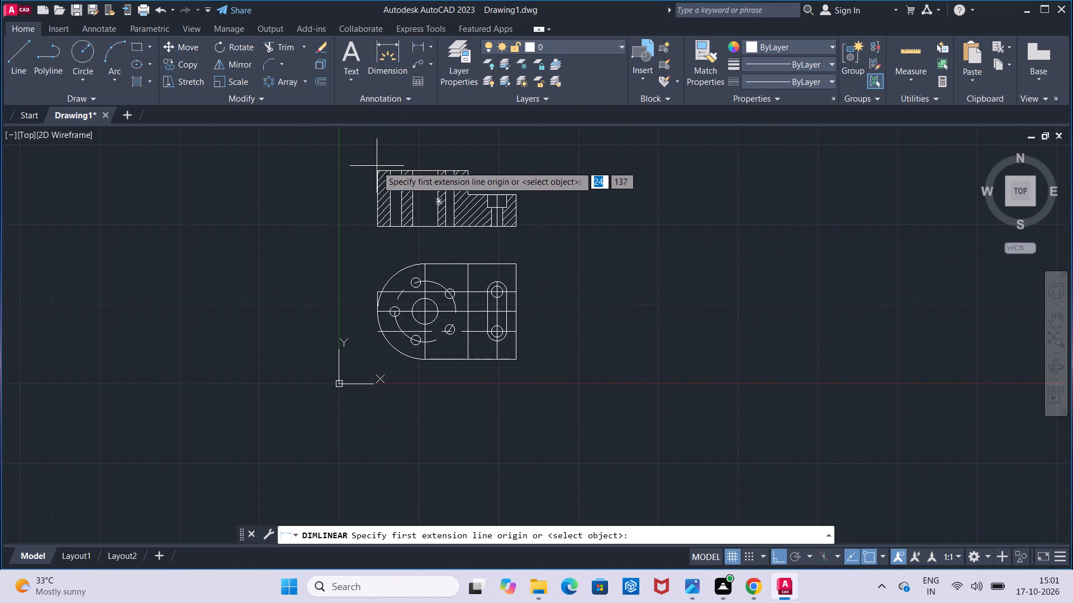
{"action": "left_click", "coordinate": [377, 166]}
{"action": "left_click", "coordinate": [377, 227]}
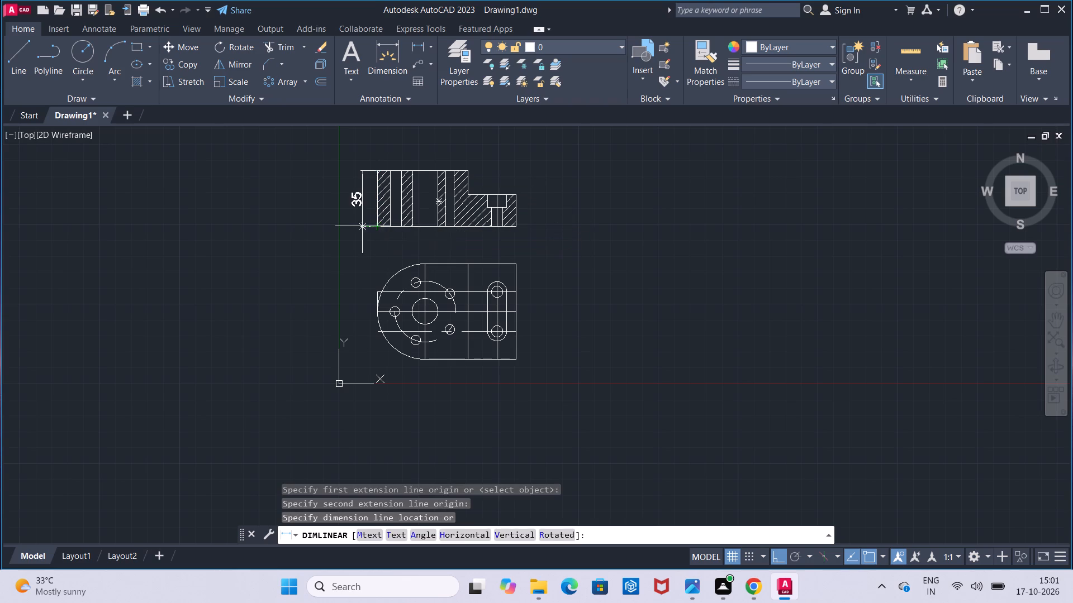
{"action": "left_click", "coordinate": [360, 226]}
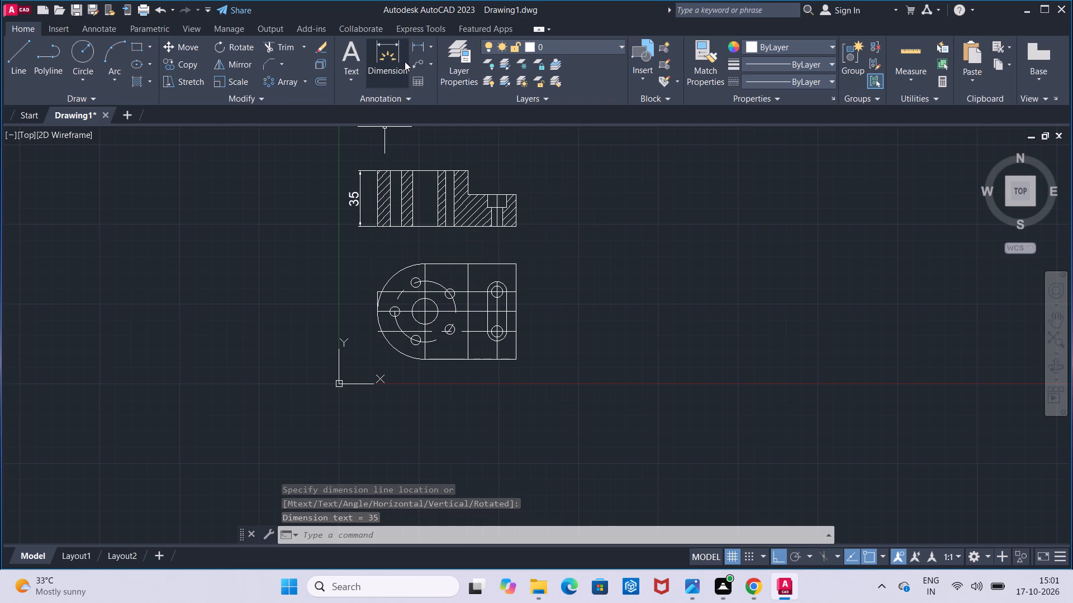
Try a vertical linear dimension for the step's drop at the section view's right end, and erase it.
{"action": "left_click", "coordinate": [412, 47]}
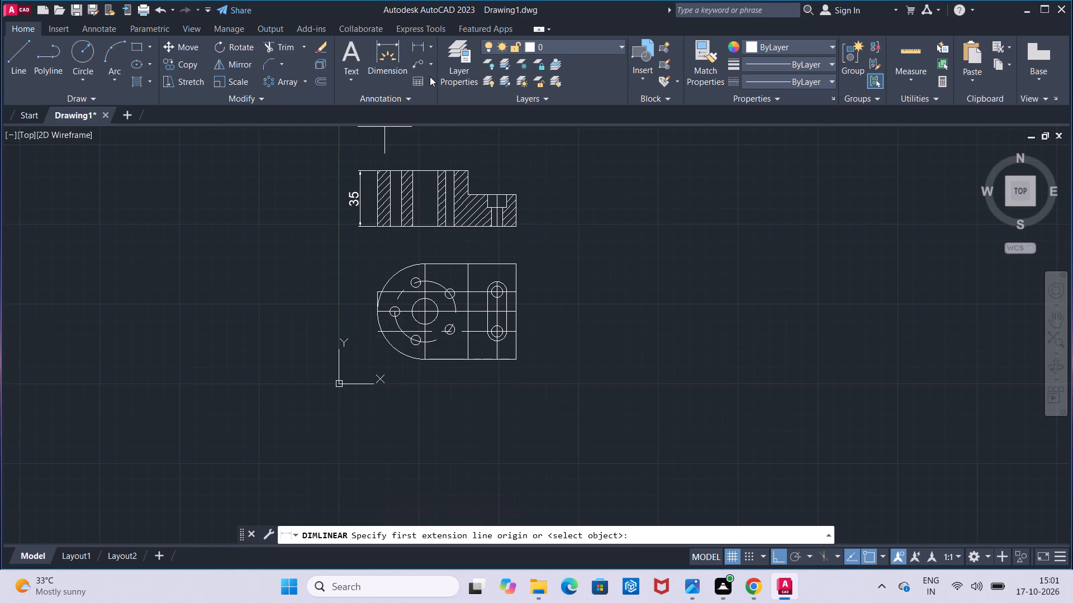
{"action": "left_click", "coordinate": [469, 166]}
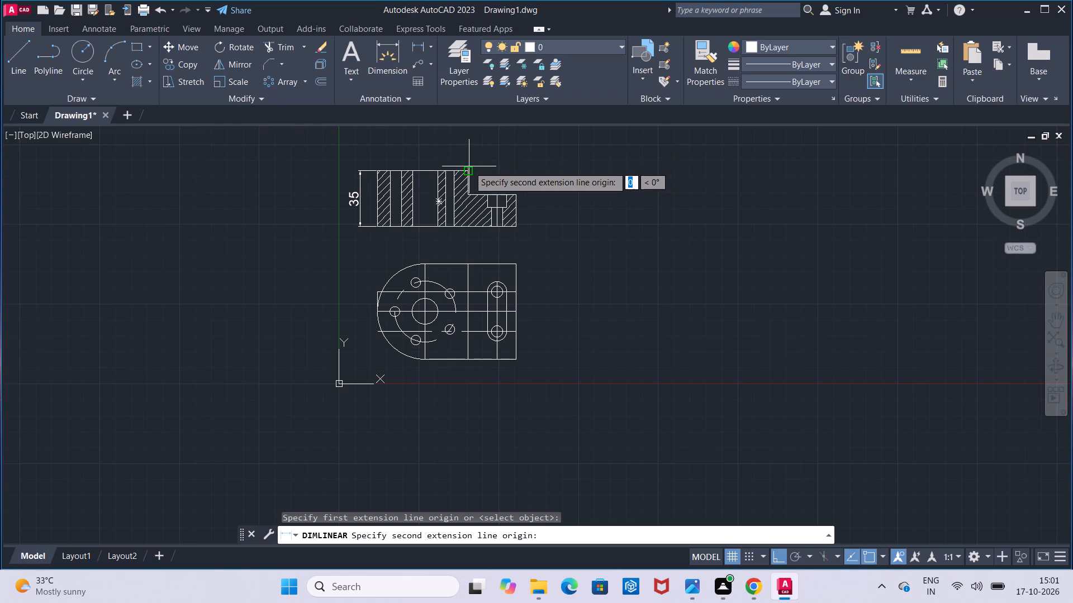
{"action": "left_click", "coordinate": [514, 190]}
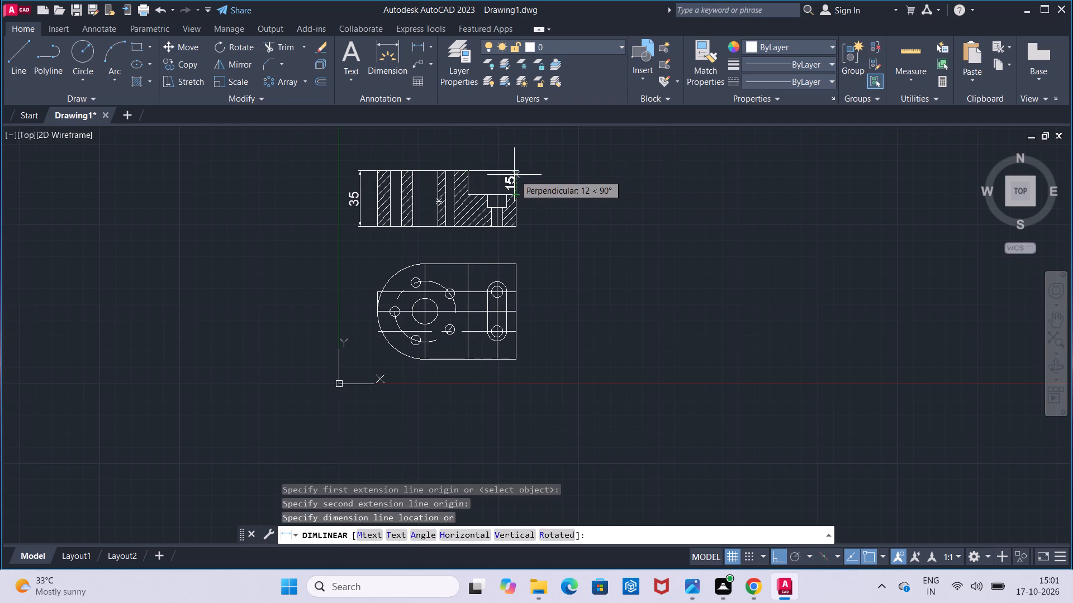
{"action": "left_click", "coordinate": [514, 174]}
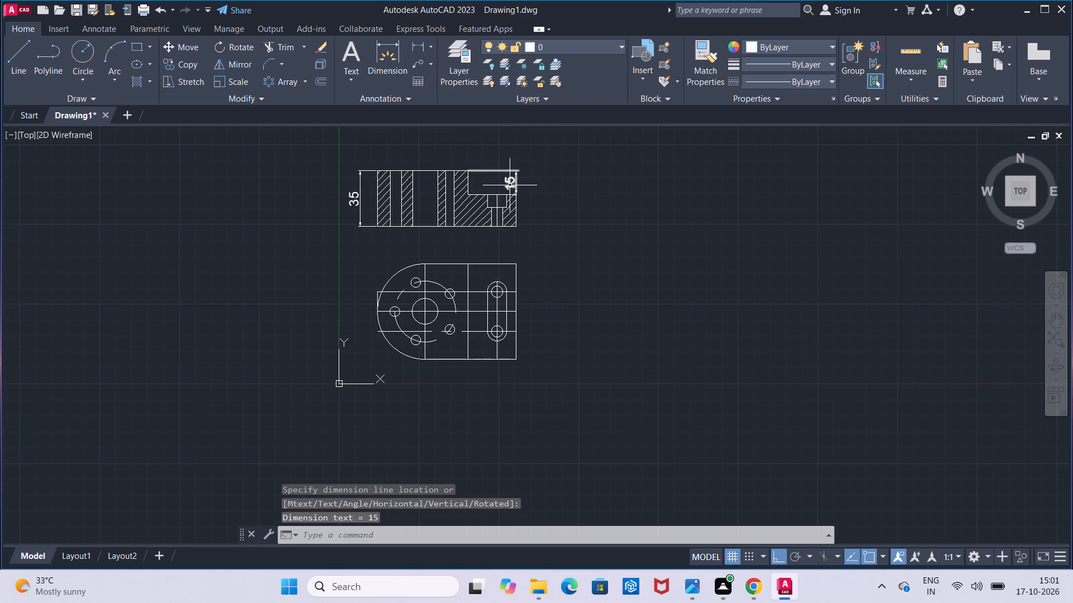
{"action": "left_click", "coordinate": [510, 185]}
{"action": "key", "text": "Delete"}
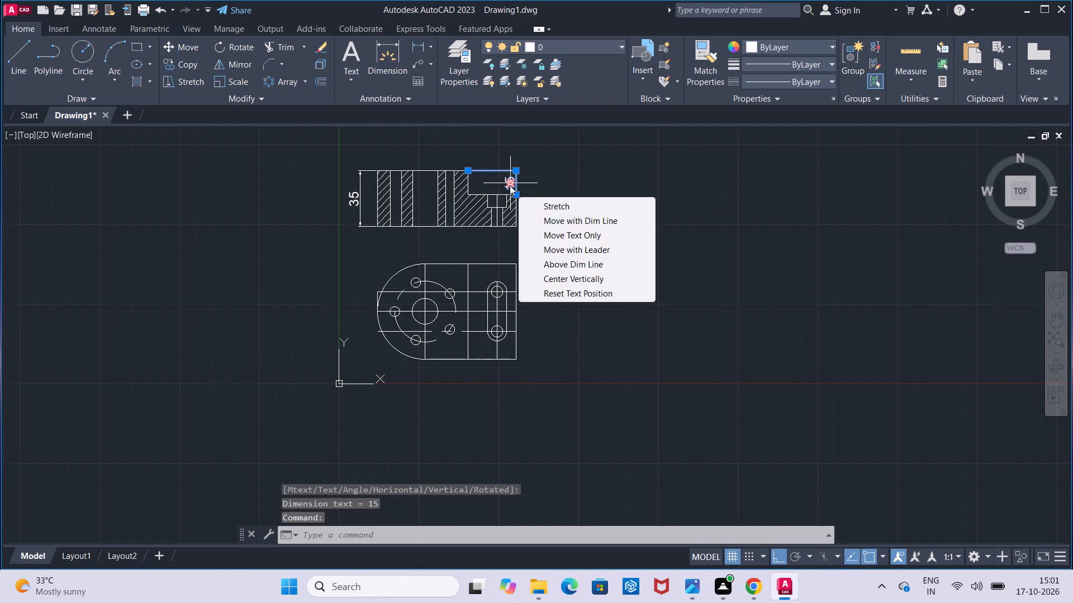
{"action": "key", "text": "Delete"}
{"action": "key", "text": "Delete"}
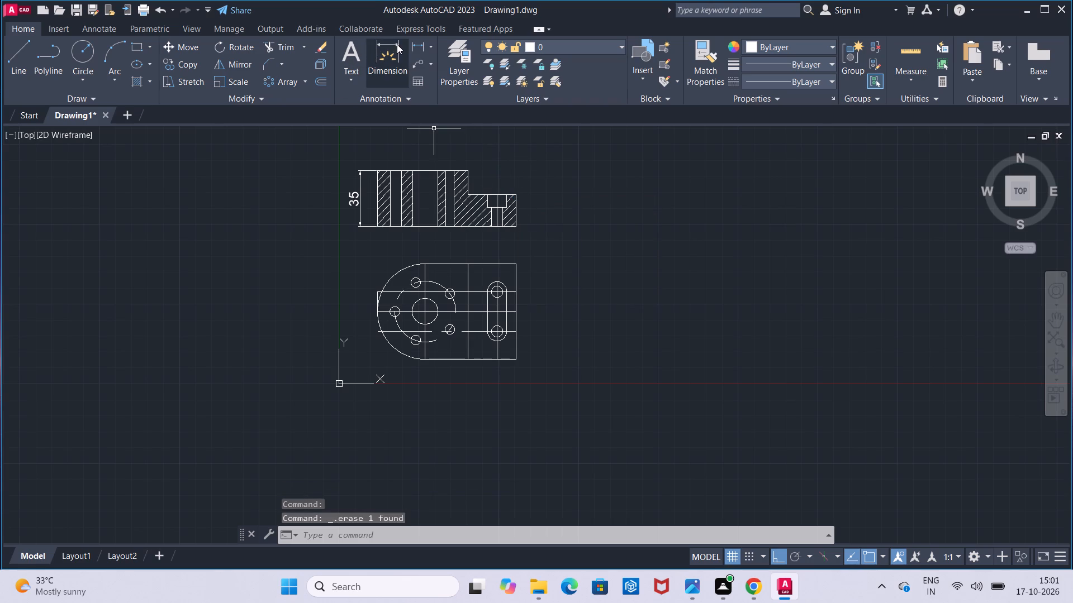
Add a horizontal linear dimension for the lowered step's width, placed above the section view.
{"action": "left_click", "coordinate": [412, 44]}
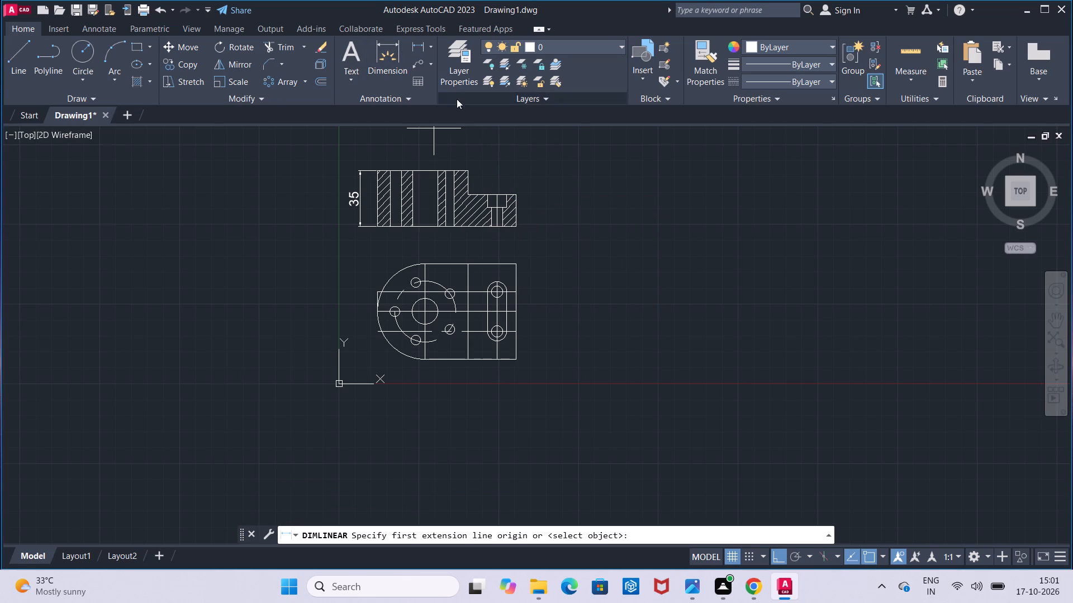
{"action": "left_click", "coordinate": [466, 167]}
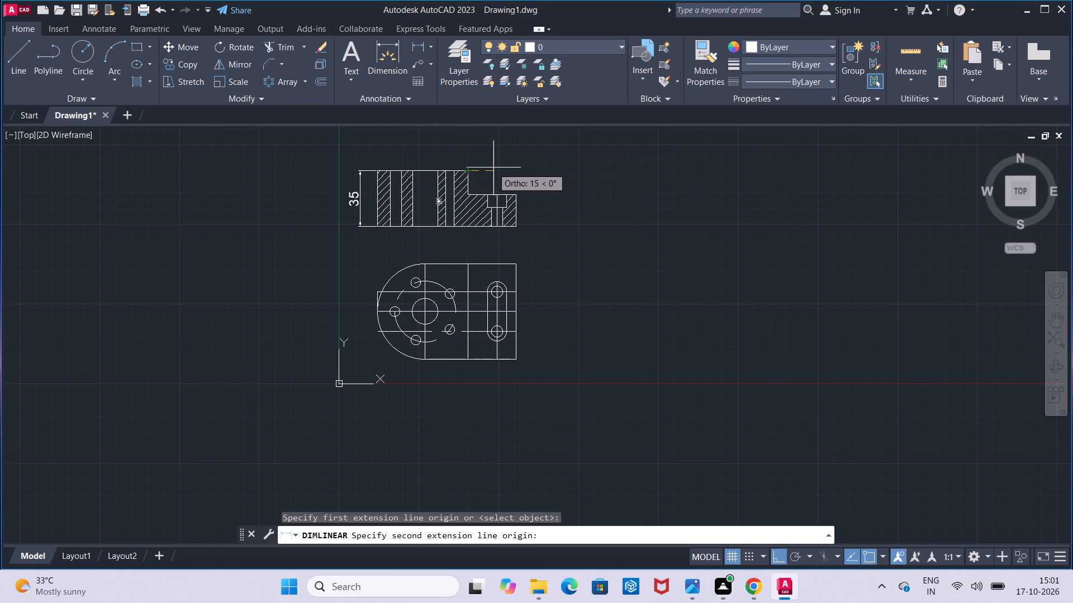
{"action": "left_click", "coordinate": [517, 192]}
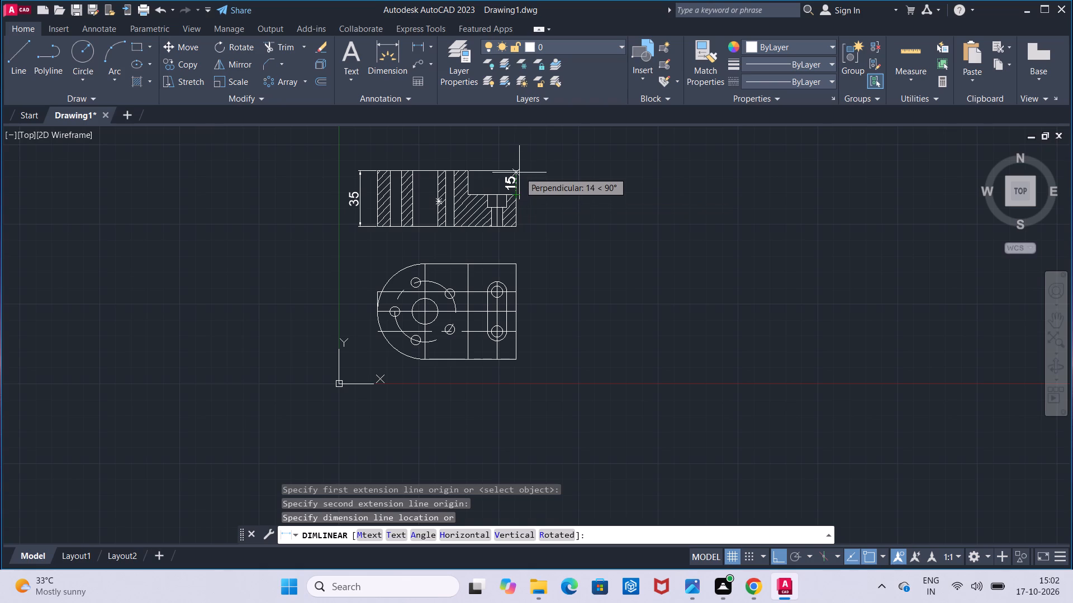
{"action": "left_click", "coordinate": [490, 150]}
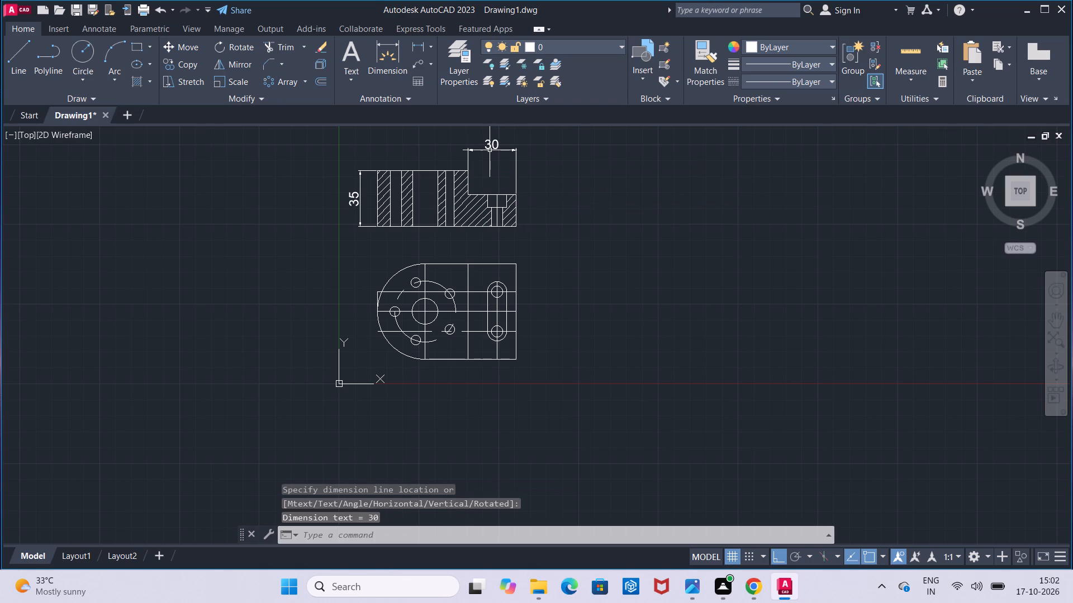
Dimension the counterbore's depth vertically, placed just outside the section view's right edge.
{"action": "left_click", "coordinate": [412, 49]}
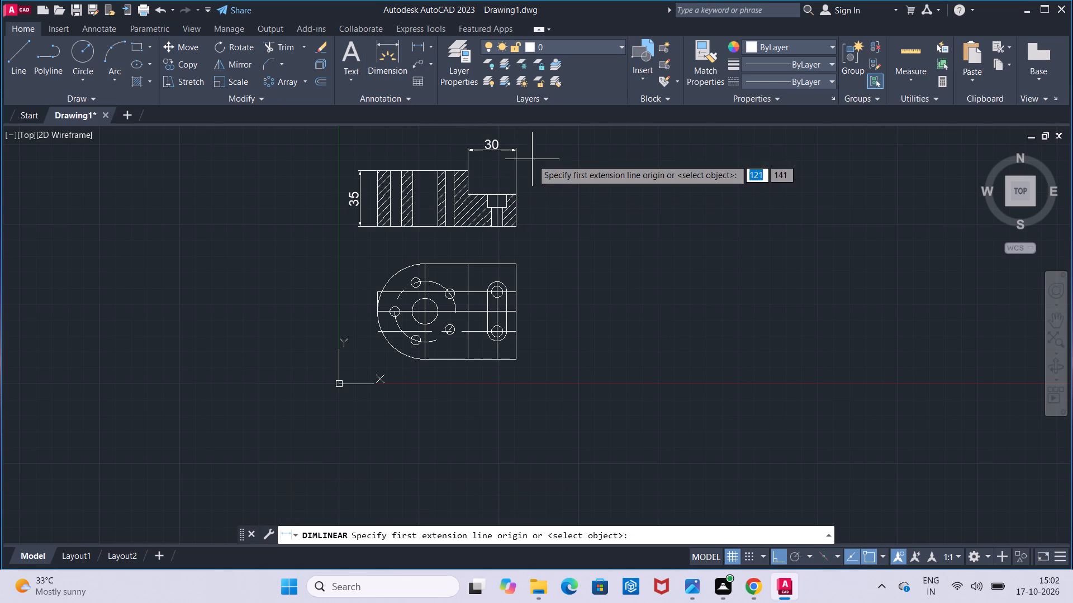
{"action": "left_click", "coordinate": [508, 194]}
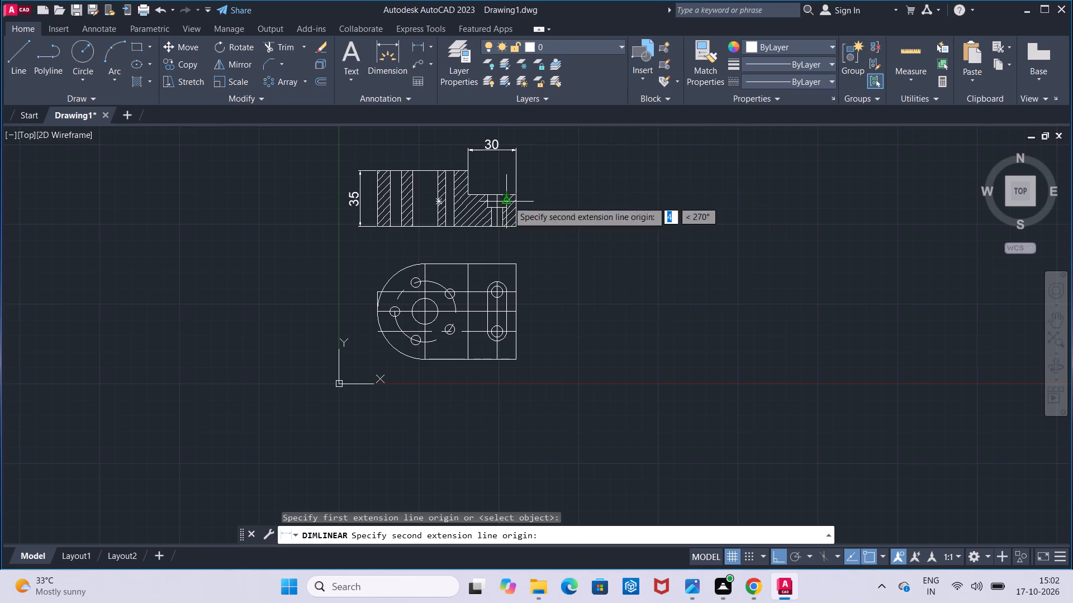
{"action": "left_click", "coordinate": [509, 207]}
{"action": "left_click", "coordinate": [537, 208]}
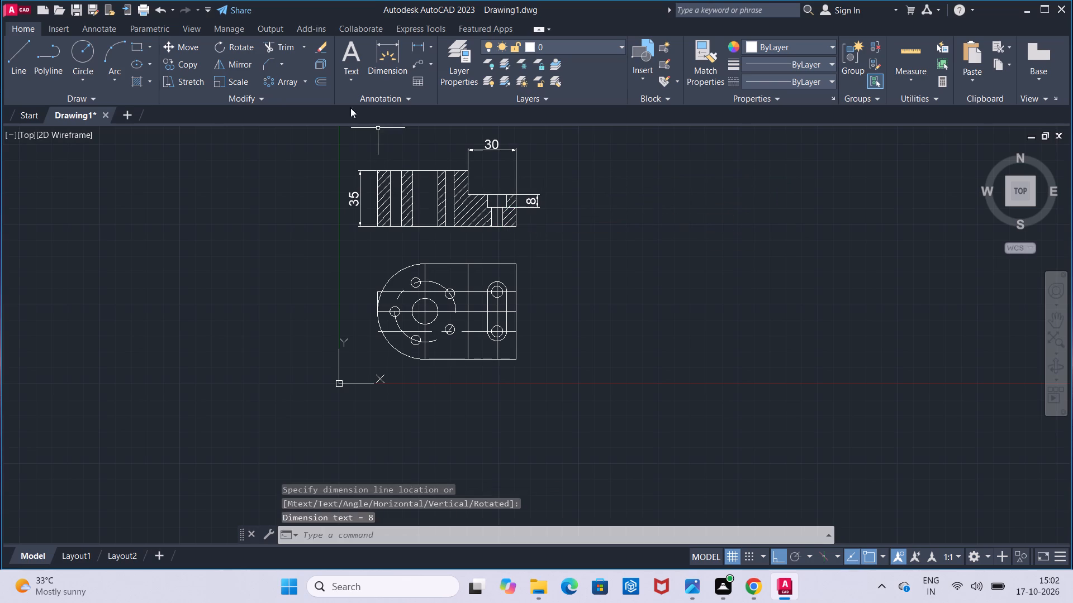
Dimension the height of the section view's lower stepped portion, placed to the right of the counterbore depth dimension.
{"action": "left_click", "coordinate": [414, 47]}
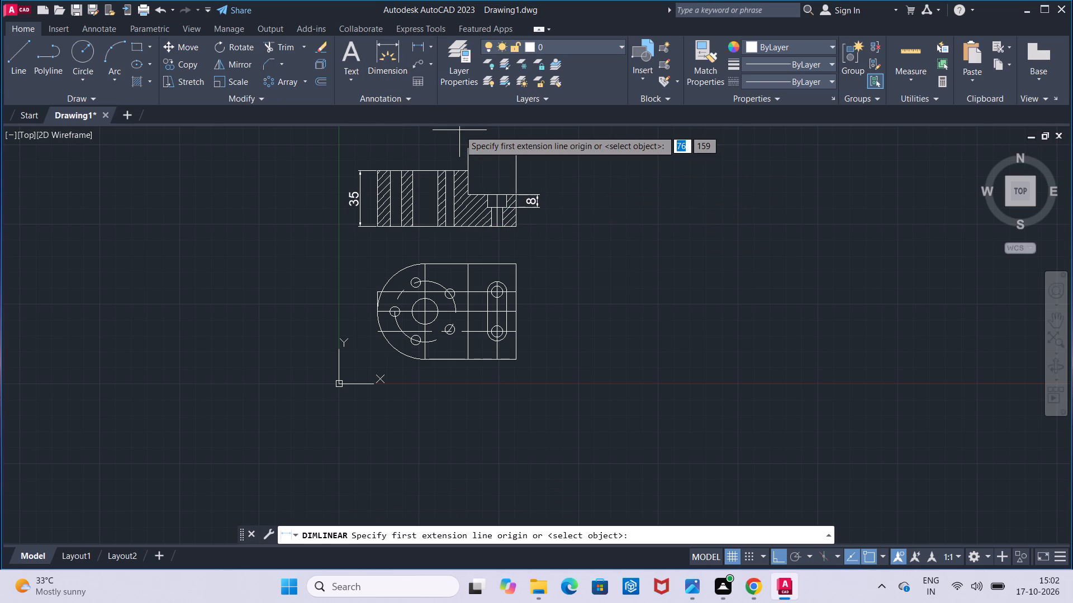
{"action": "left_click", "coordinate": [513, 196]}
{"action": "left_click", "coordinate": [514, 221]}
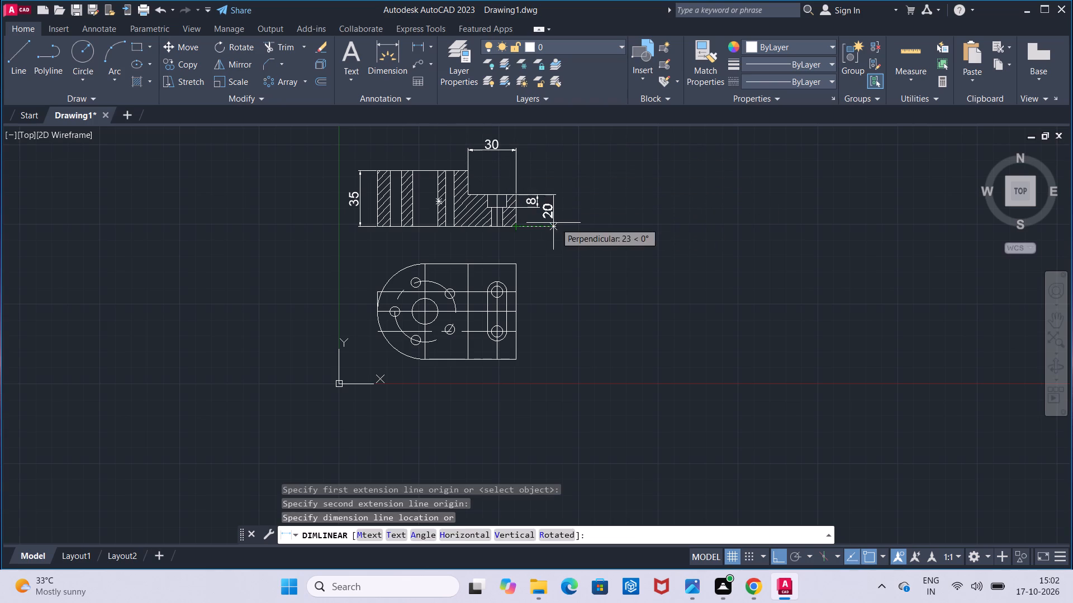
{"action": "left_click", "coordinate": [564, 224]}
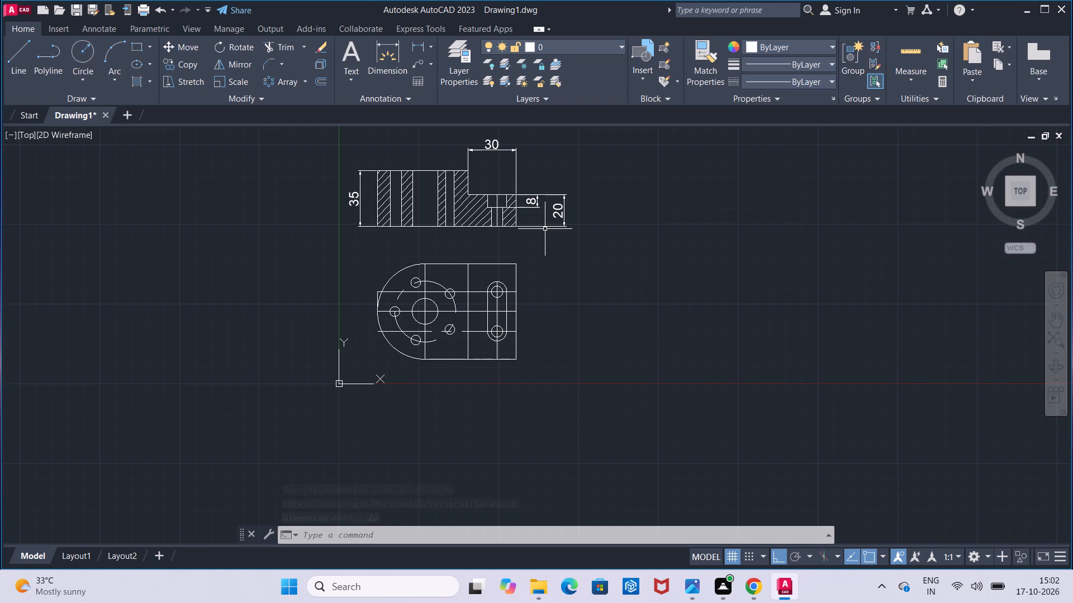
Add a radius dimension to the outer slot's upper end arc in the plan view, with its text outside the part.
{"action": "scroll", "coordinate": [545, 229], "scroll_direction": "up", "scroll_amount": 1}
{"action": "left_click", "coordinate": [429, 53]}
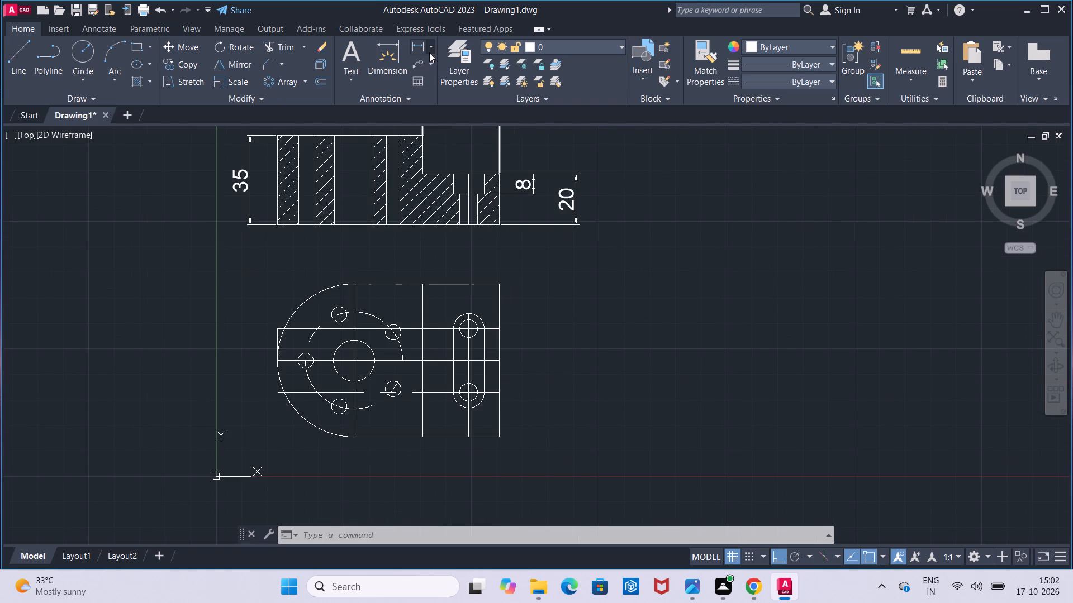
{"action": "left_click", "coordinate": [441, 181]}
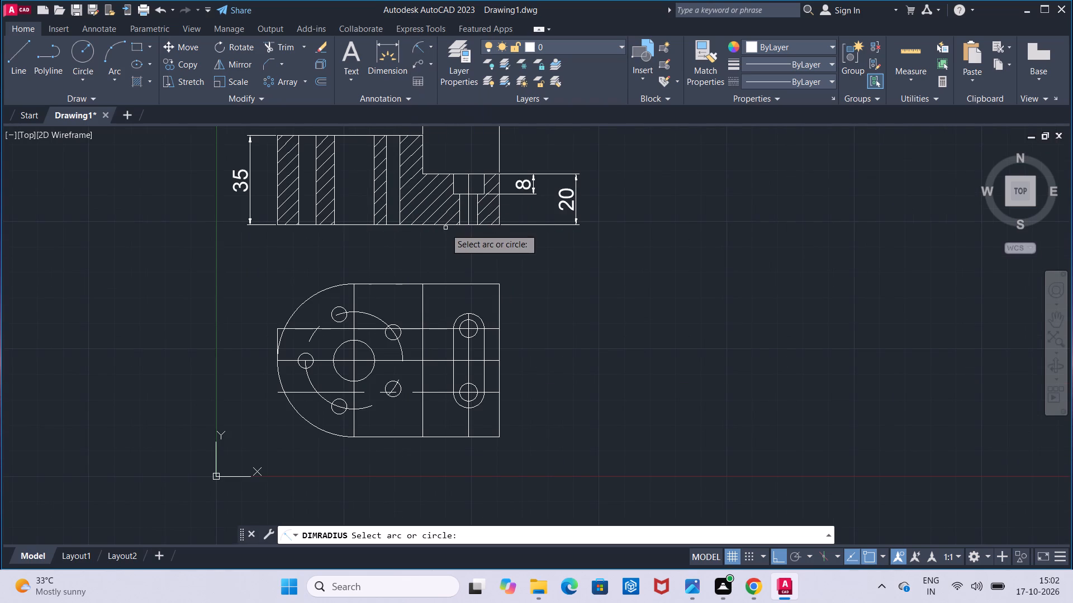
{"action": "left_click", "coordinate": [477, 314]}
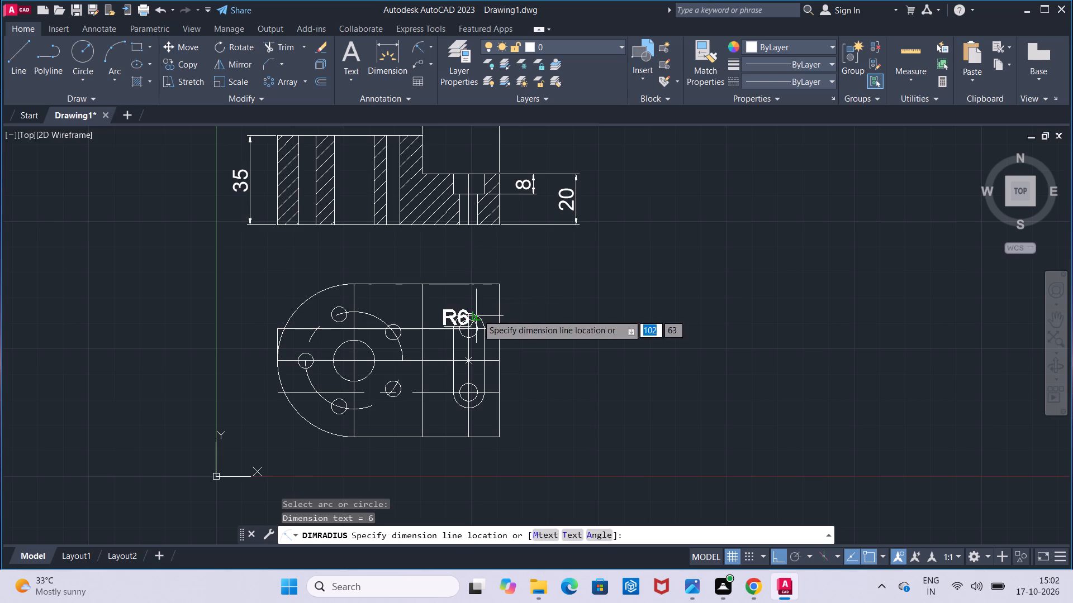
{"action": "left_click", "coordinate": [529, 309]}
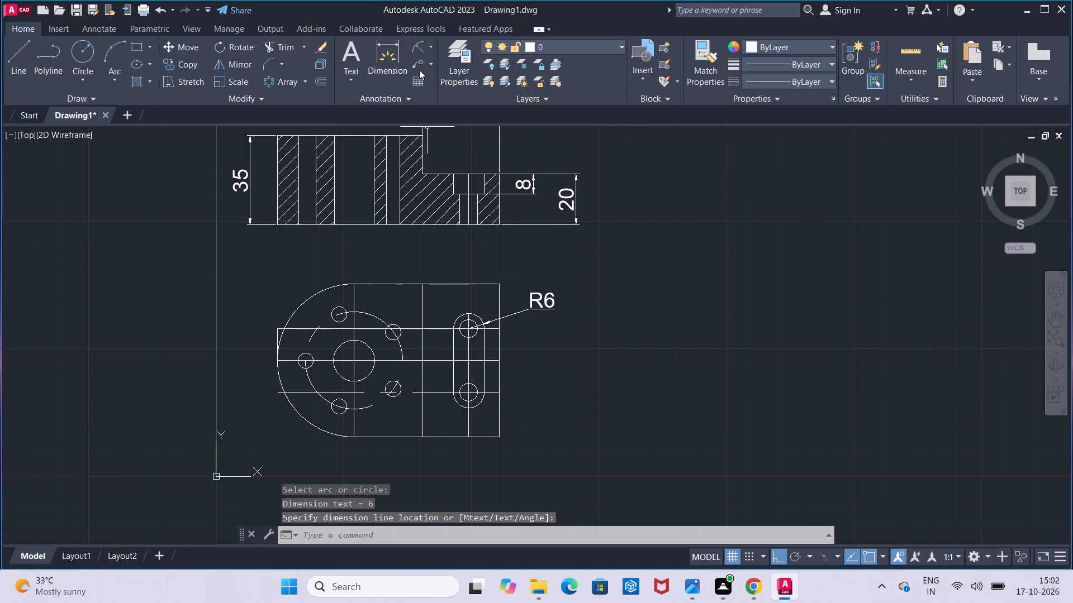
Dimension the vertical distance between the slot's two hole centres in the plan view, placed right of the part.
{"action": "left_click", "coordinate": [433, 50]}
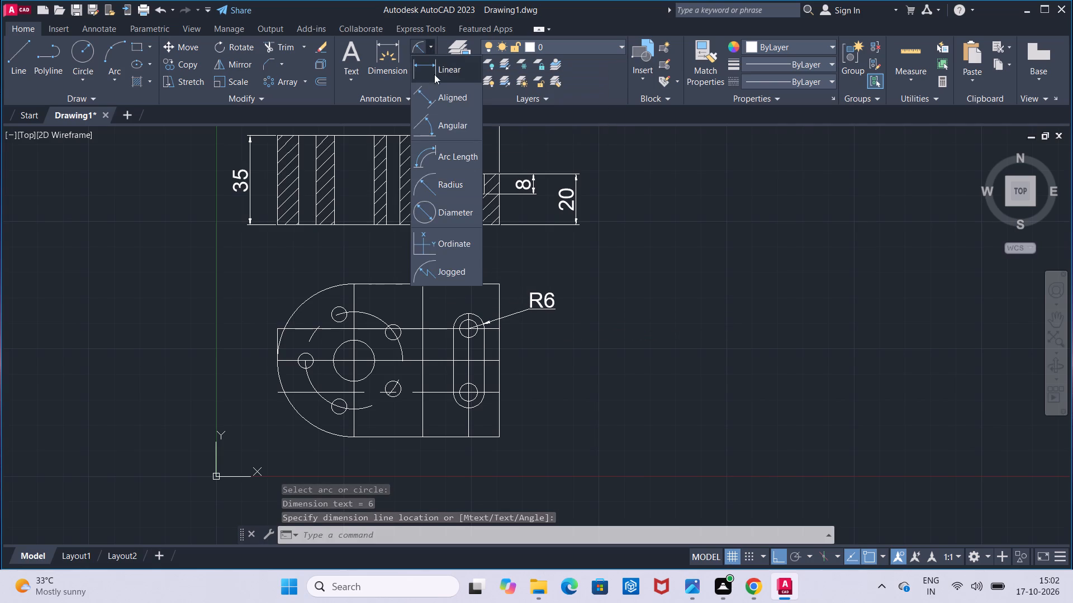
{"action": "left_click", "coordinate": [435, 82]}
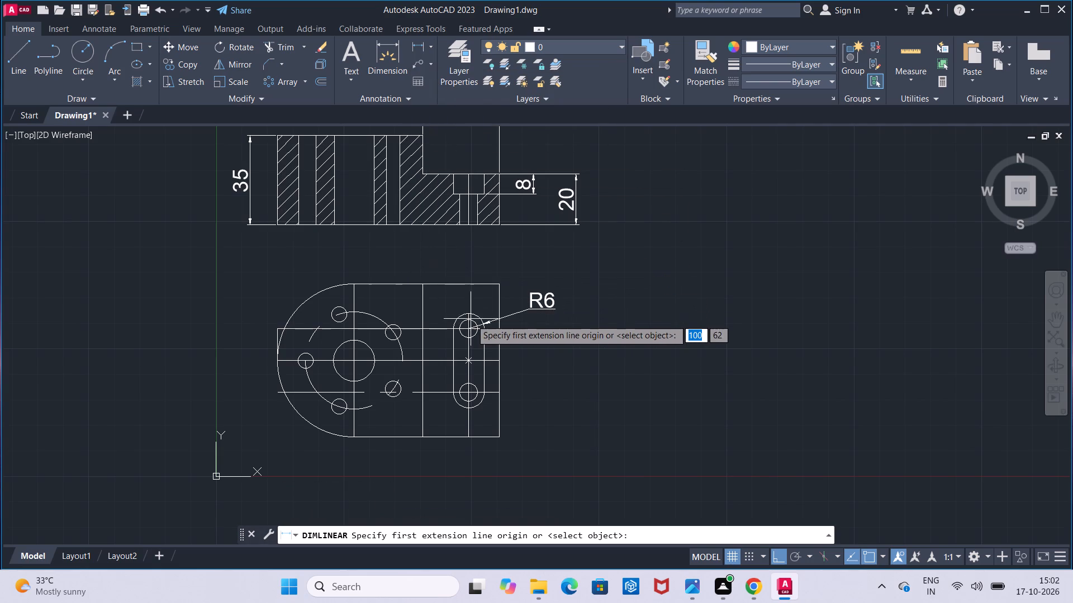
{"action": "left_click", "coordinate": [470, 325]}
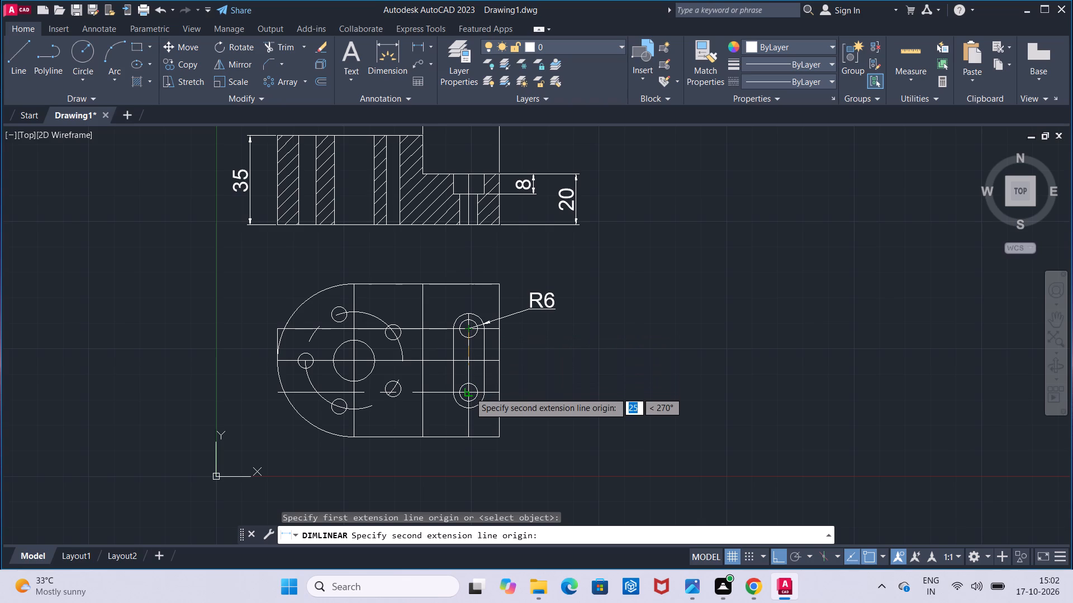
{"action": "left_click", "coordinate": [469, 392]}
{"action": "left_click", "coordinate": [521, 391]}
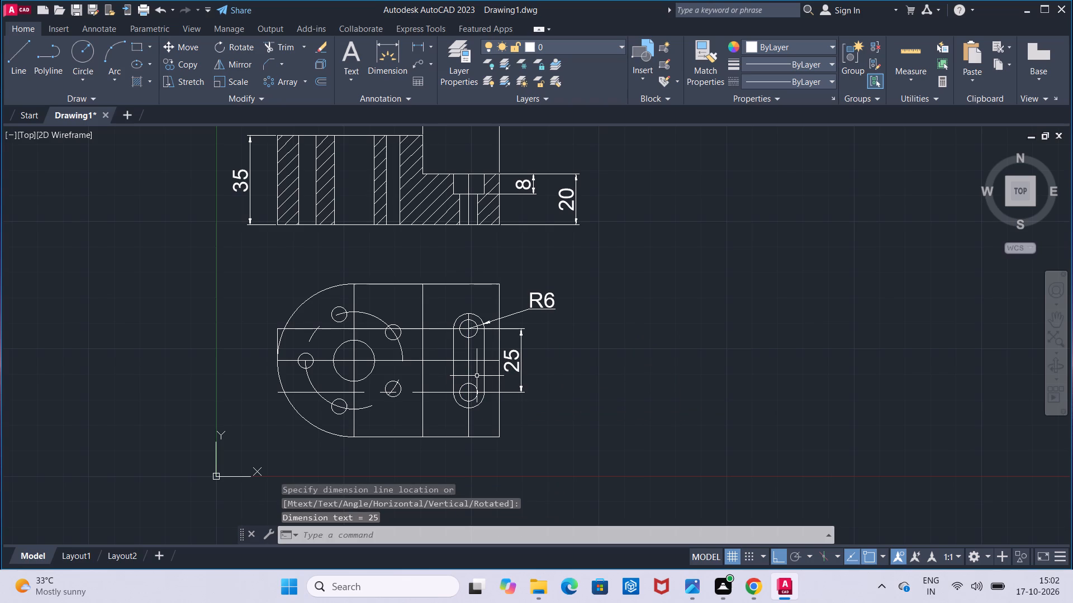
Dimension the horizontal distance from the slot's lower hole centre to the part's right edge, placed below the plan view.
{"action": "middle_click_drag", "start_coordinate": [473, 369], "coordinate": [485, 321]}
{"action": "middle_click", "coordinate": [487, 313]}
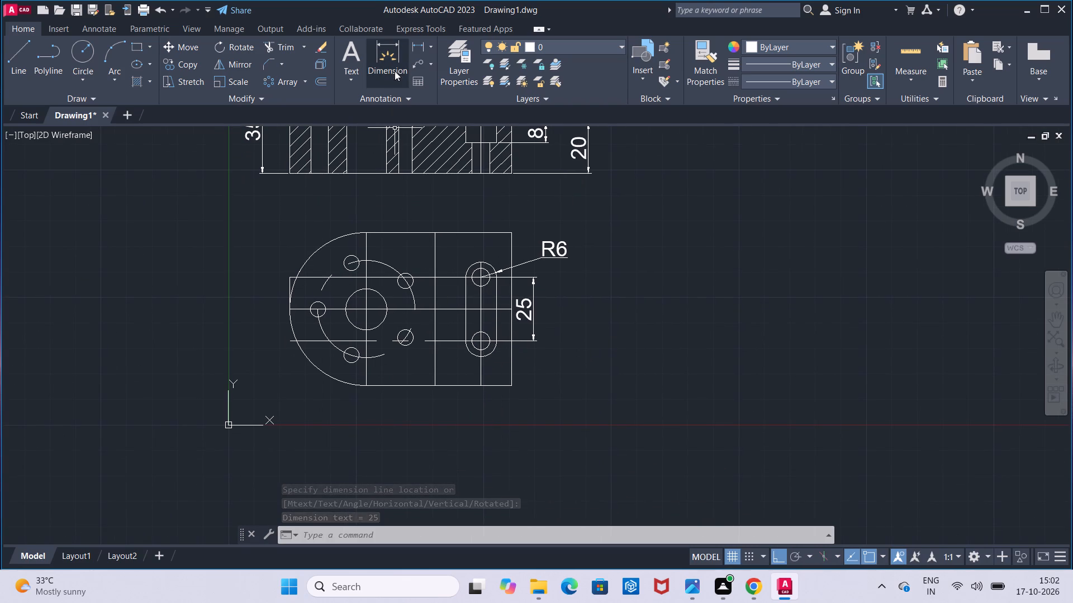
{"action": "left_click", "coordinate": [417, 49]}
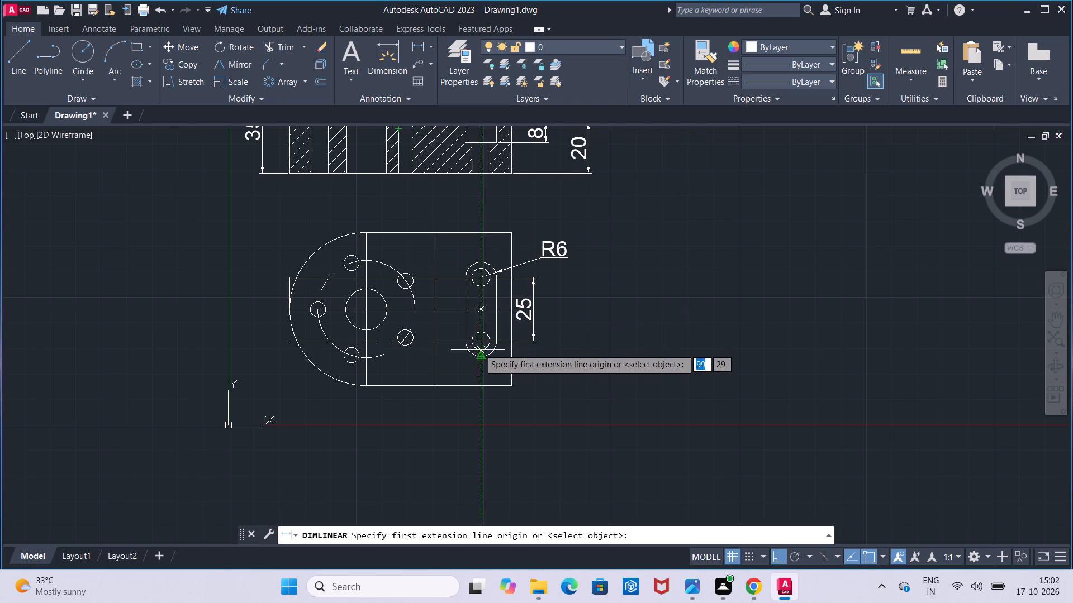
{"action": "left_click", "coordinate": [483, 345]}
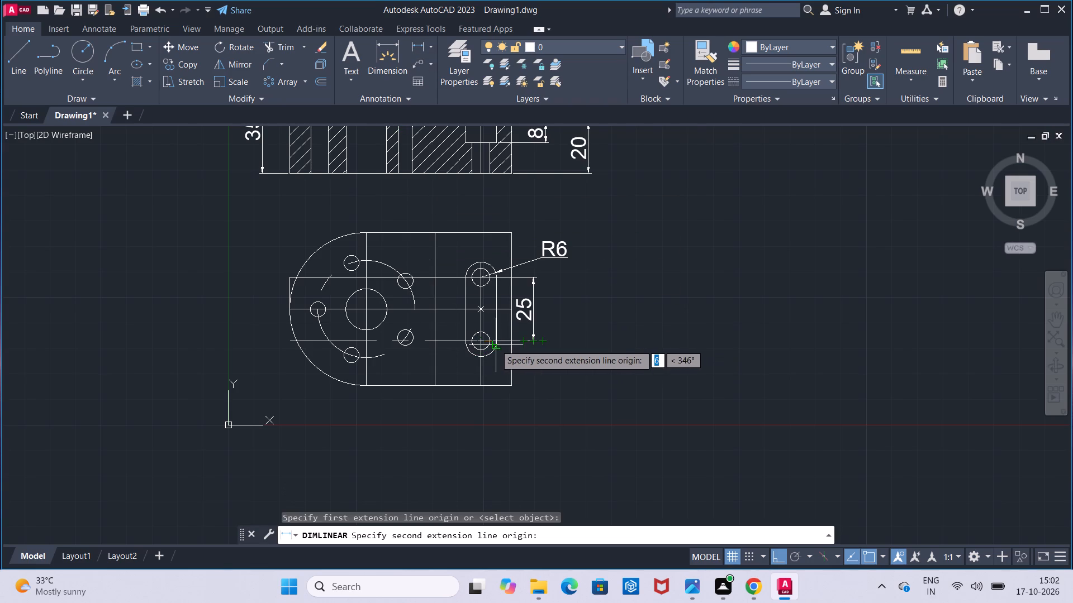
{"action": "left_click", "coordinate": [517, 340]}
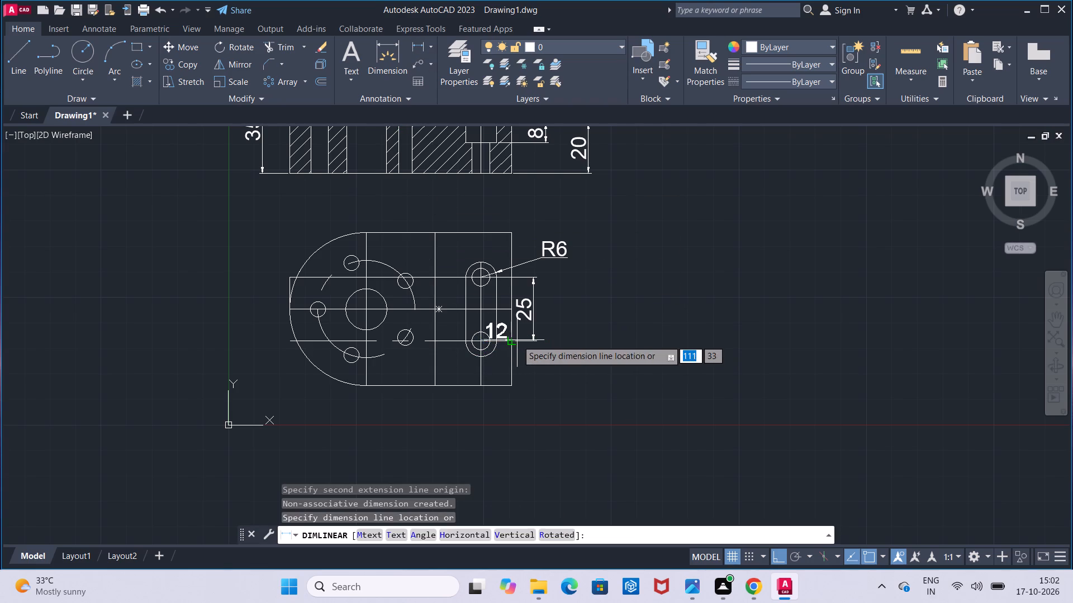
{"action": "left_click", "coordinate": [517, 408]}
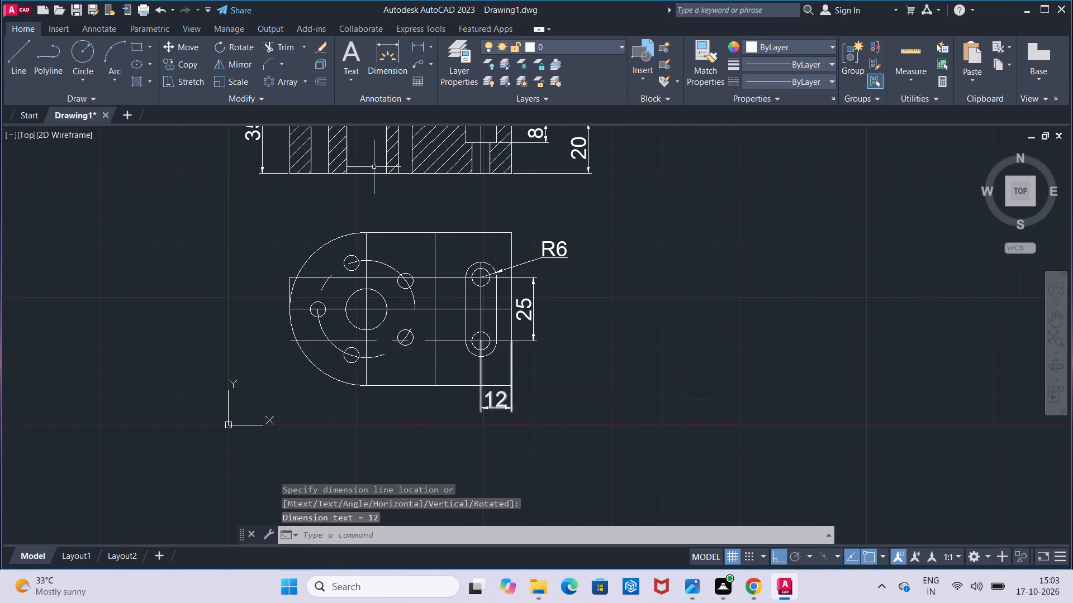
Dimension the plan view's straight top edge horizontally from the rounded end's tangent point to the right corner, placed above the part.
{"action": "left_click", "coordinate": [417, 45]}
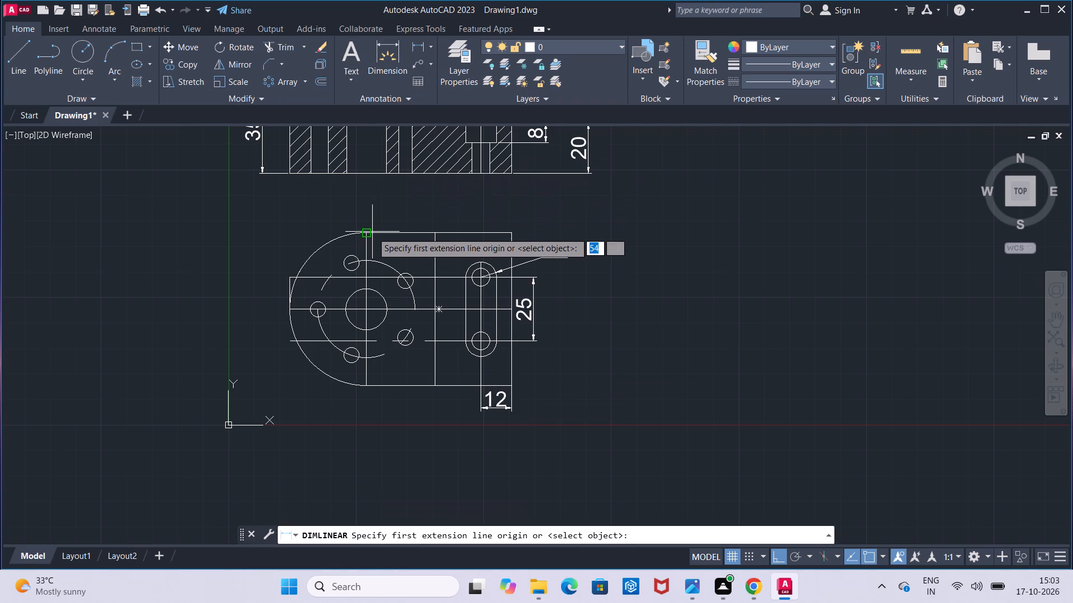
{"action": "left_click", "coordinate": [367, 236]}
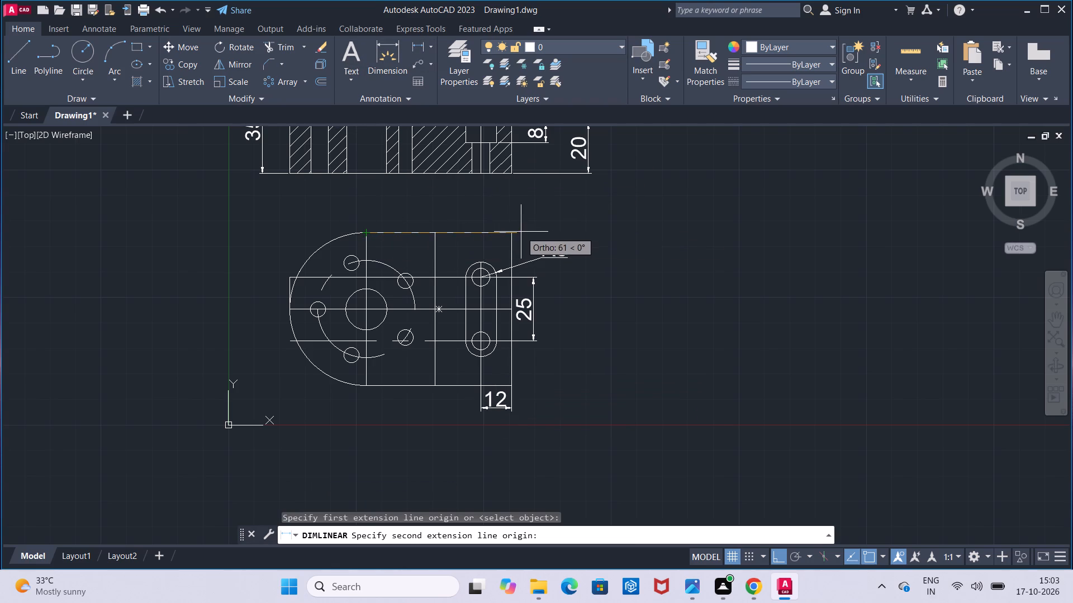
{"action": "left_click", "coordinate": [514, 232]}
{"action": "left_click", "coordinate": [512, 208]}
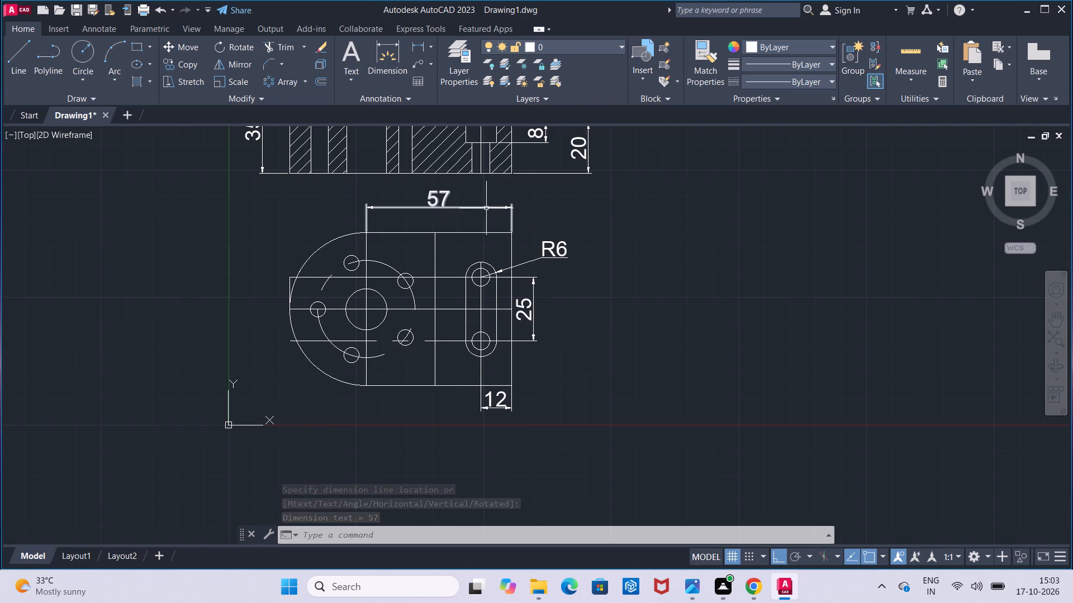
Add a radius dimension to the plan view's large rounded end, with its text outside the part at the upper left.
{"action": "left_click", "coordinate": [428, 53]}
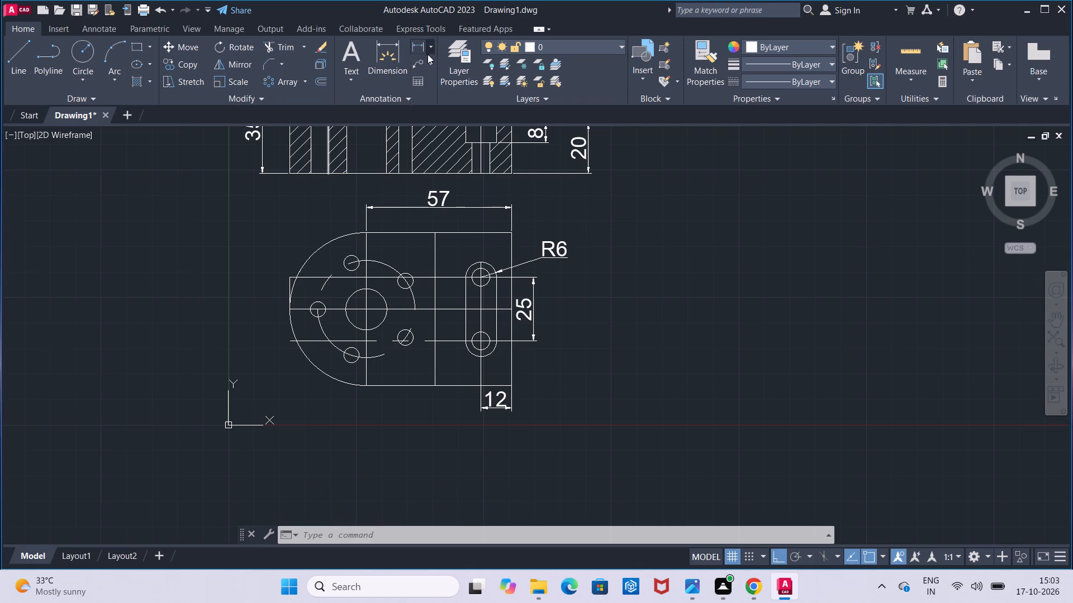
{"action": "left_click", "coordinate": [440, 183]}
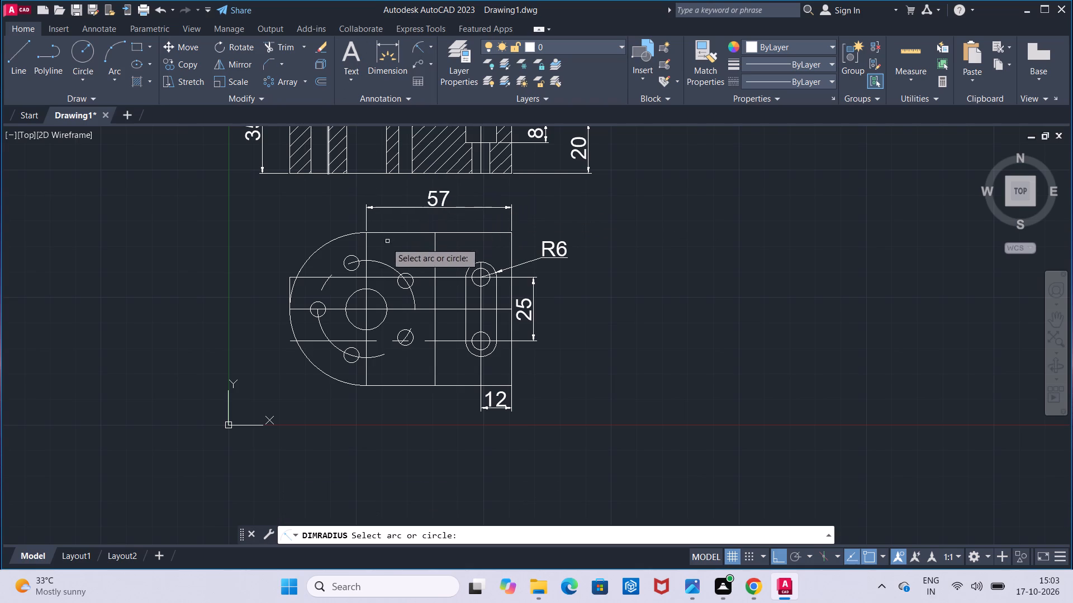
{"action": "left_click", "coordinate": [304, 263]}
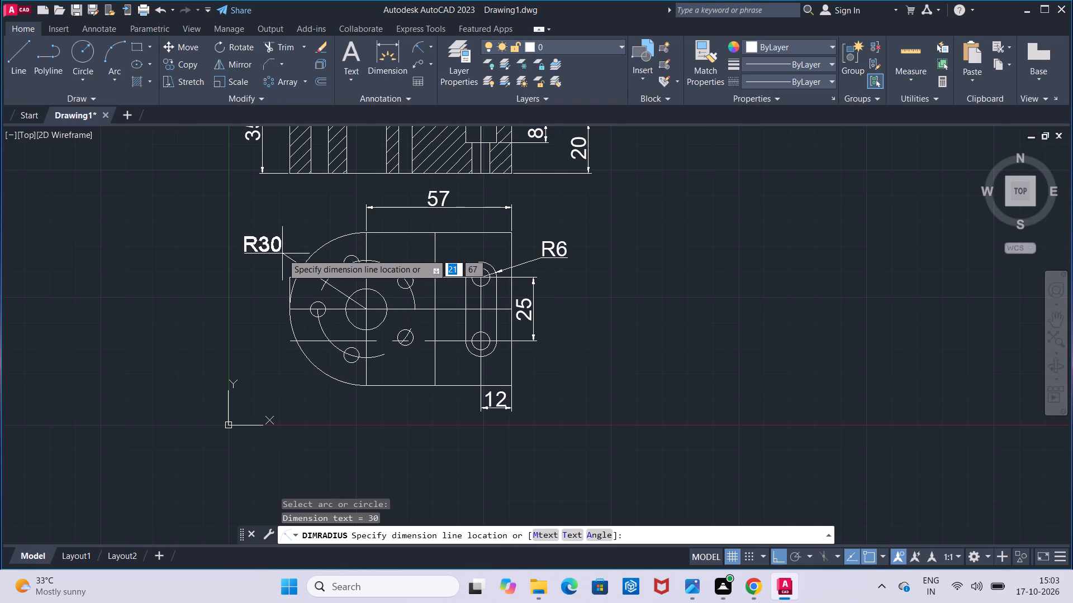
{"action": "left_click", "coordinate": [282, 253]}
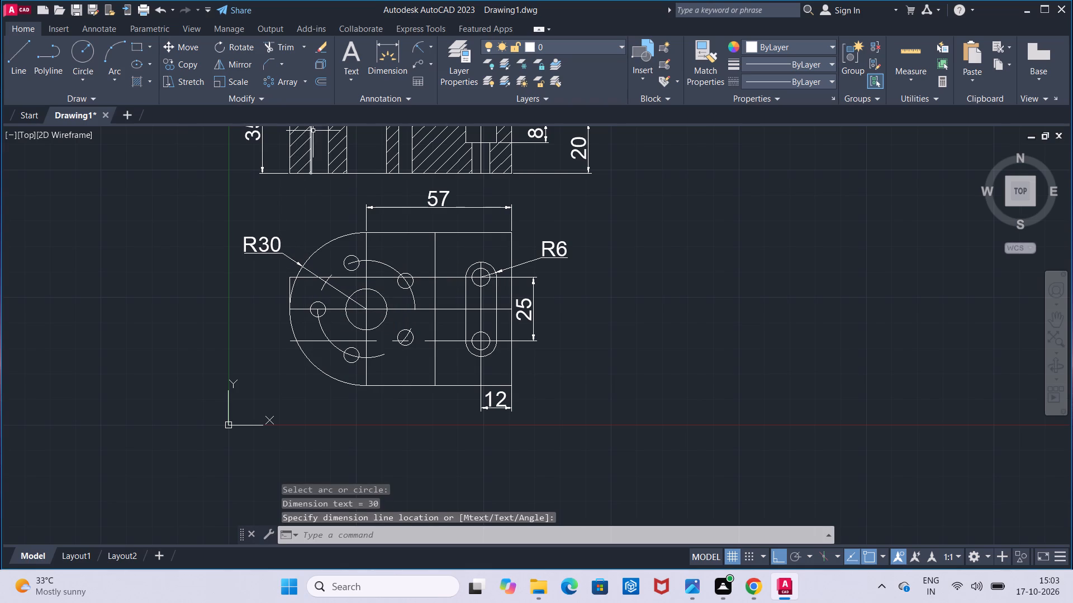
Add a diameter dimension to the leftmost small hole on the bolt circle, with its text left of the part.
{"action": "left_click", "coordinate": [427, 45]}
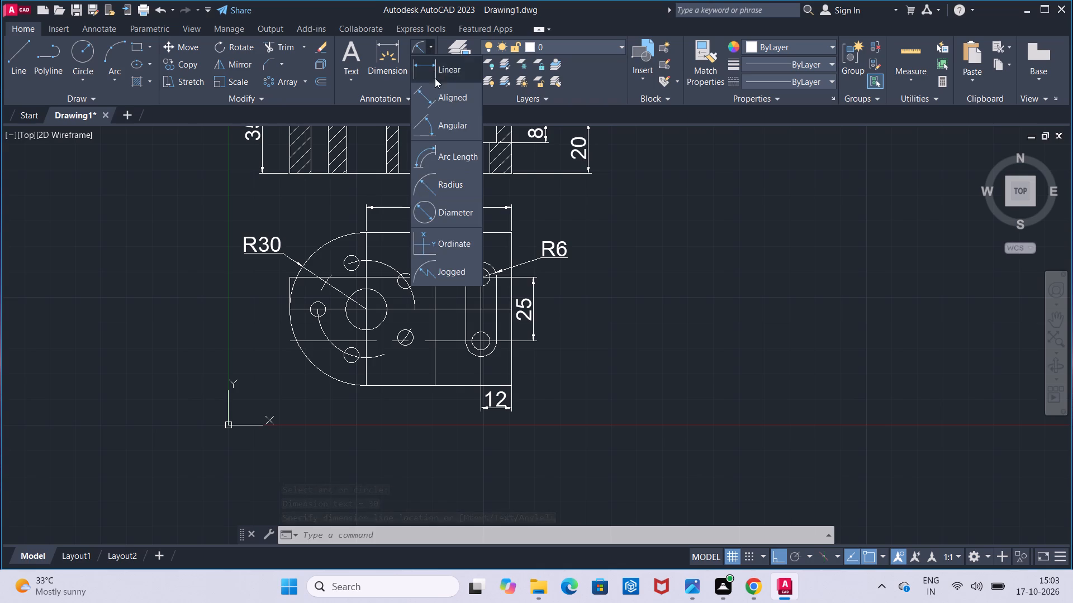
{"action": "left_click", "coordinate": [454, 205]}
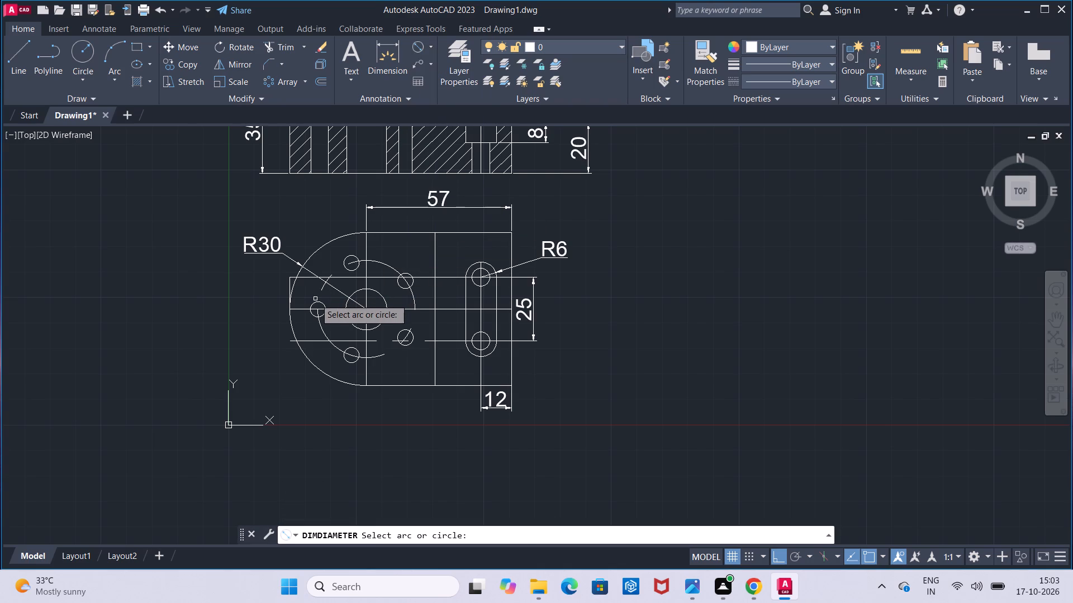
{"action": "left_click", "coordinate": [314, 303]}
{"action": "left_click", "coordinate": [266, 319]}
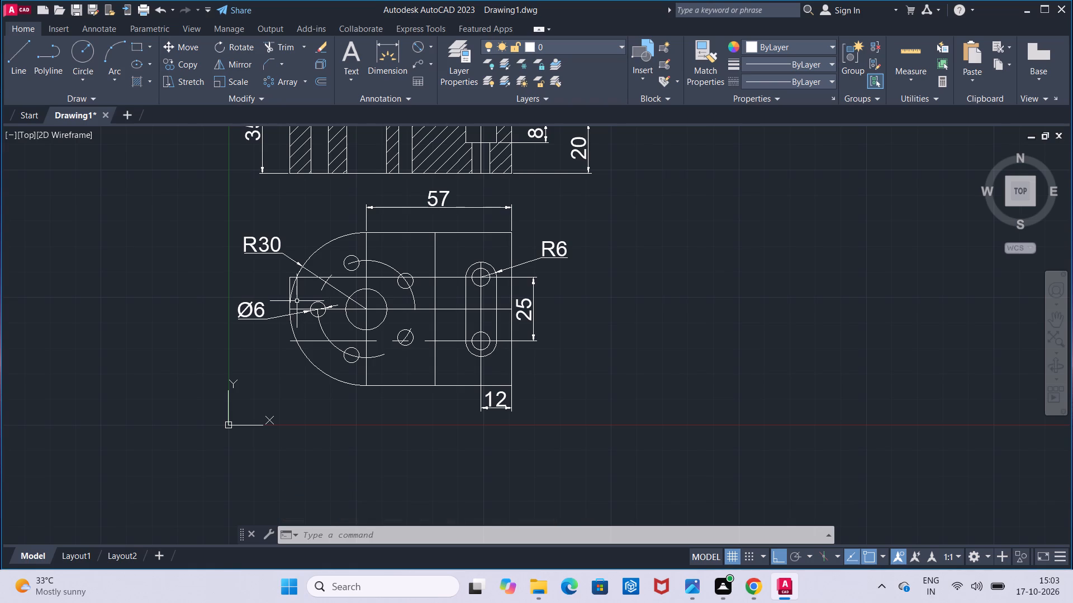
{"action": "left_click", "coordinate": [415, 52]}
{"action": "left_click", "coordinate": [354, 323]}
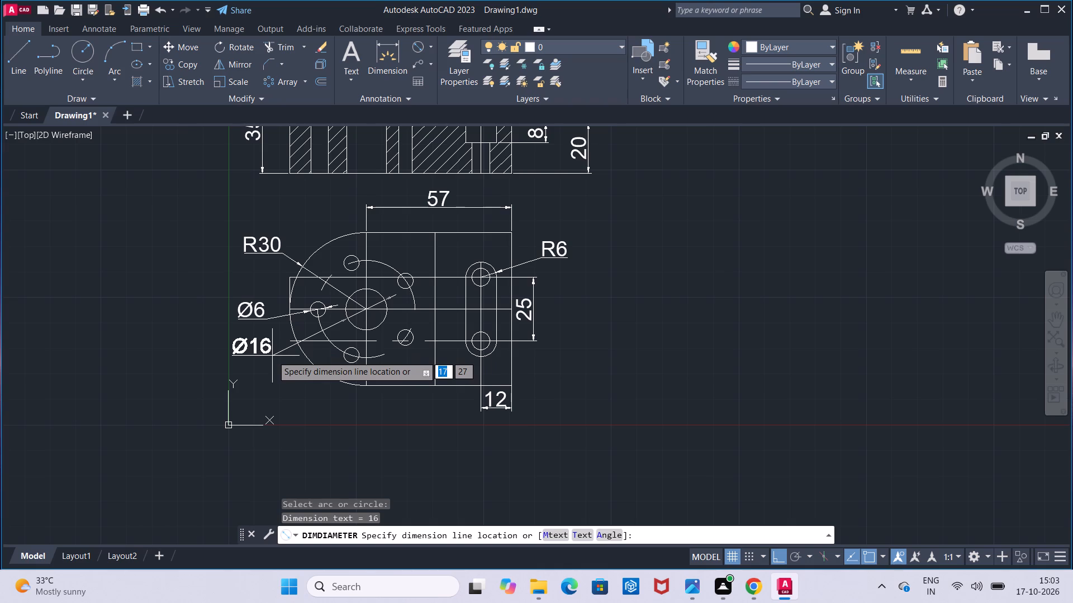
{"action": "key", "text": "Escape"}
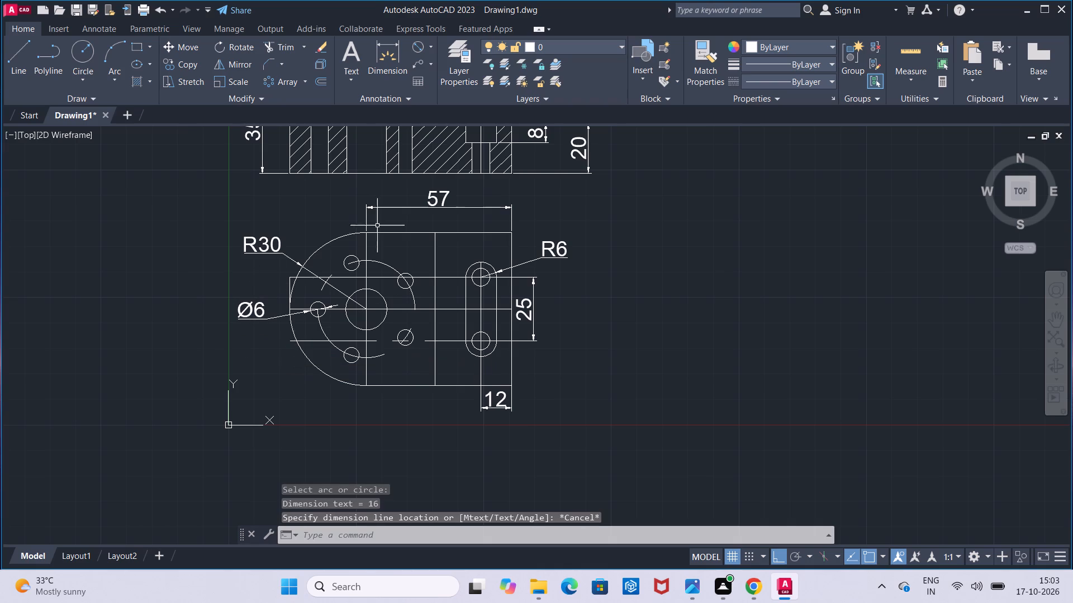
Add a diameter dimension to the bolt circle in the plan view, with its text at the lower left of the part.
{"action": "left_click", "coordinate": [435, 51]}
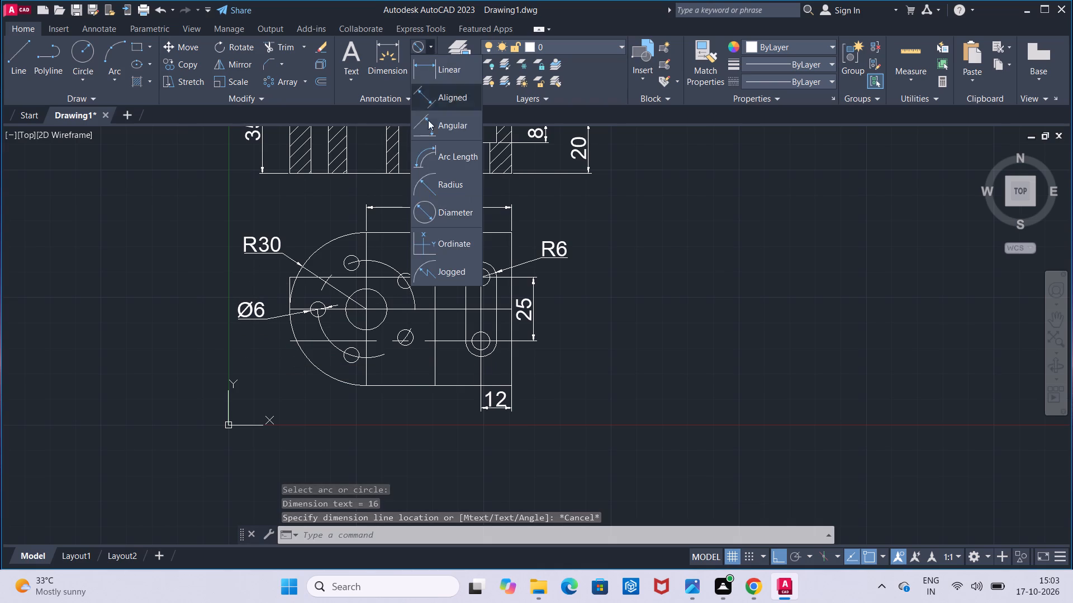
{"action": "left_click", "coordinate": [430, 207]}
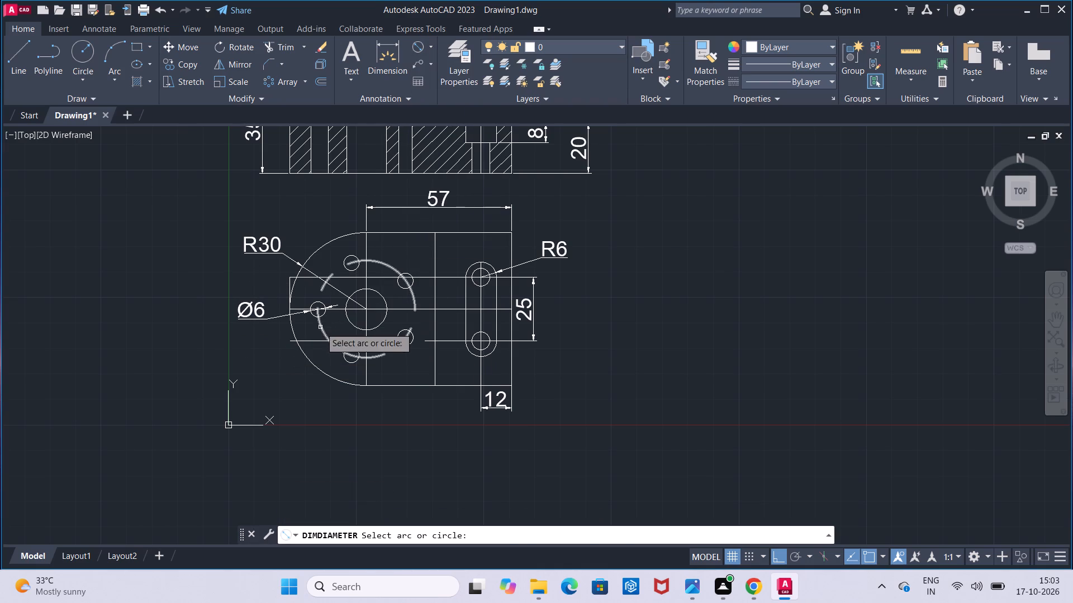
{"action": "left_click", "coordinate": [320, 327]}
{"action": "left_click", "coordinate": [289, 357]}
{"action": "scroll", "coordinate": [289, 357], "scroll_direction": "down", "scroll_amount": 2}
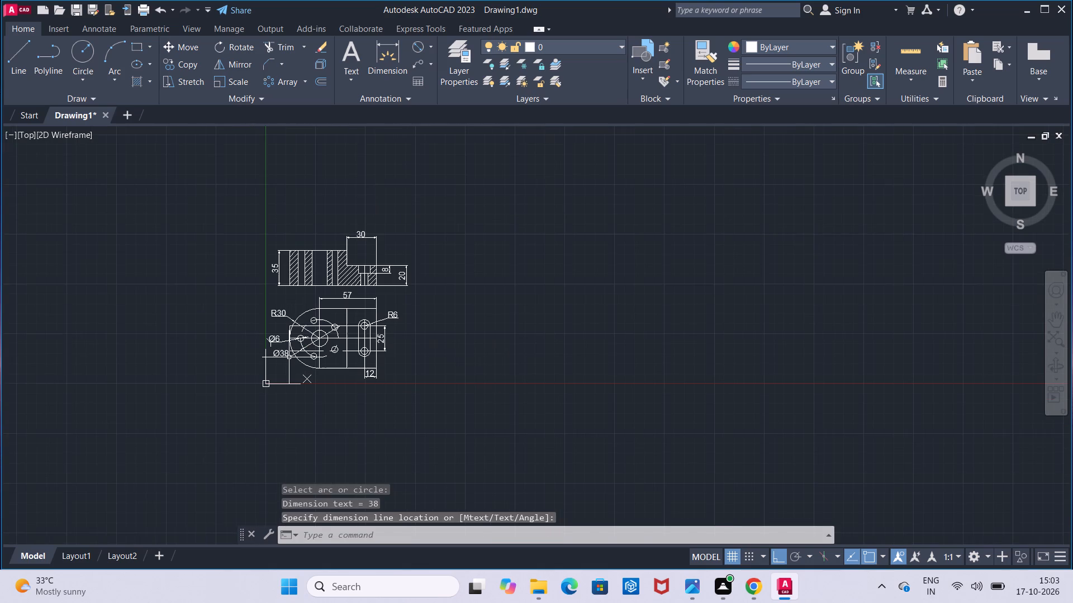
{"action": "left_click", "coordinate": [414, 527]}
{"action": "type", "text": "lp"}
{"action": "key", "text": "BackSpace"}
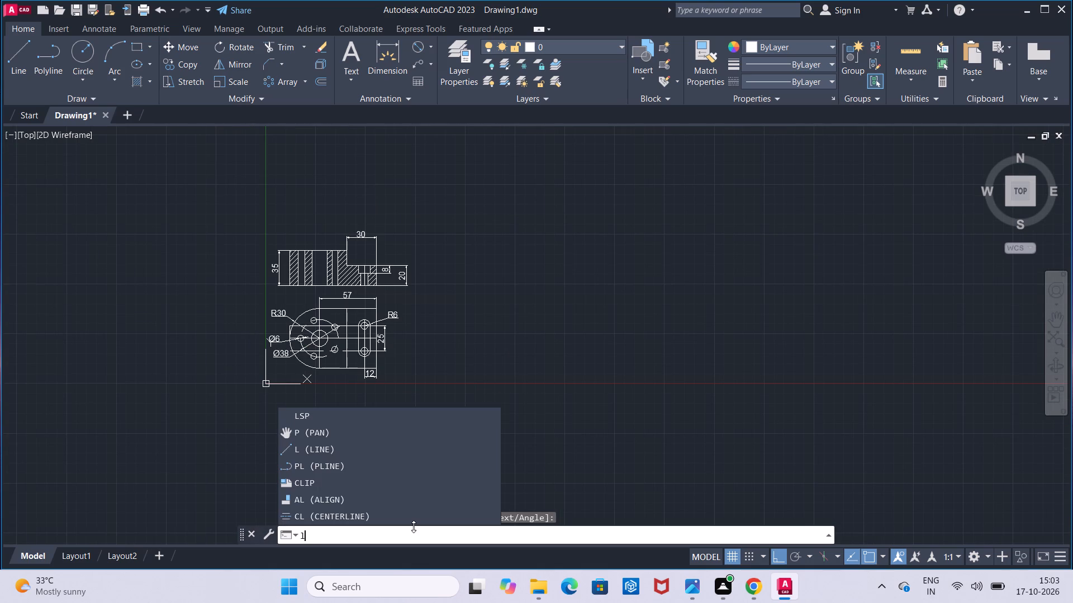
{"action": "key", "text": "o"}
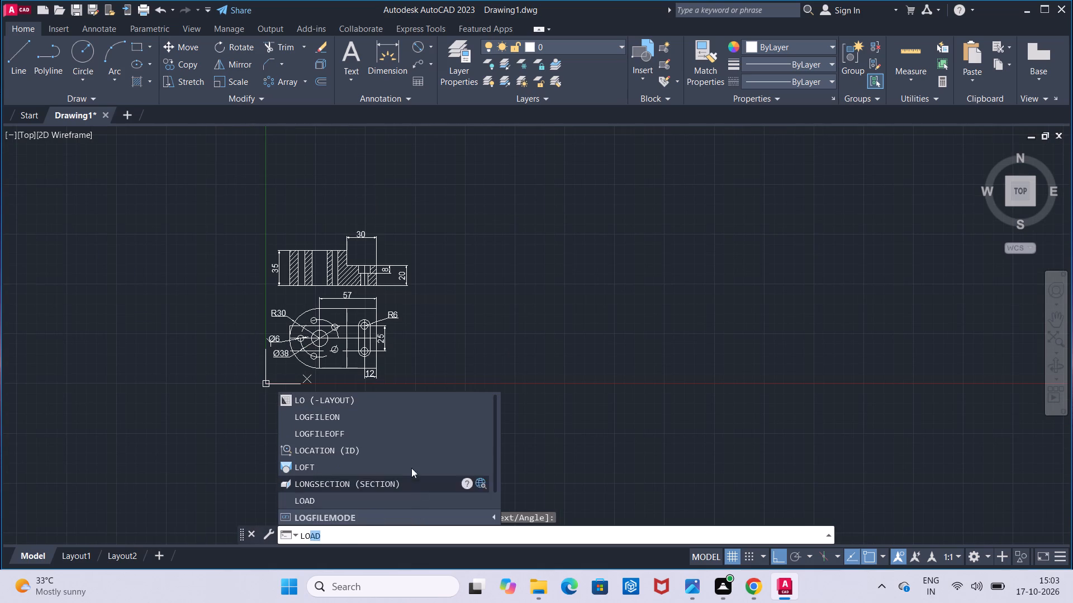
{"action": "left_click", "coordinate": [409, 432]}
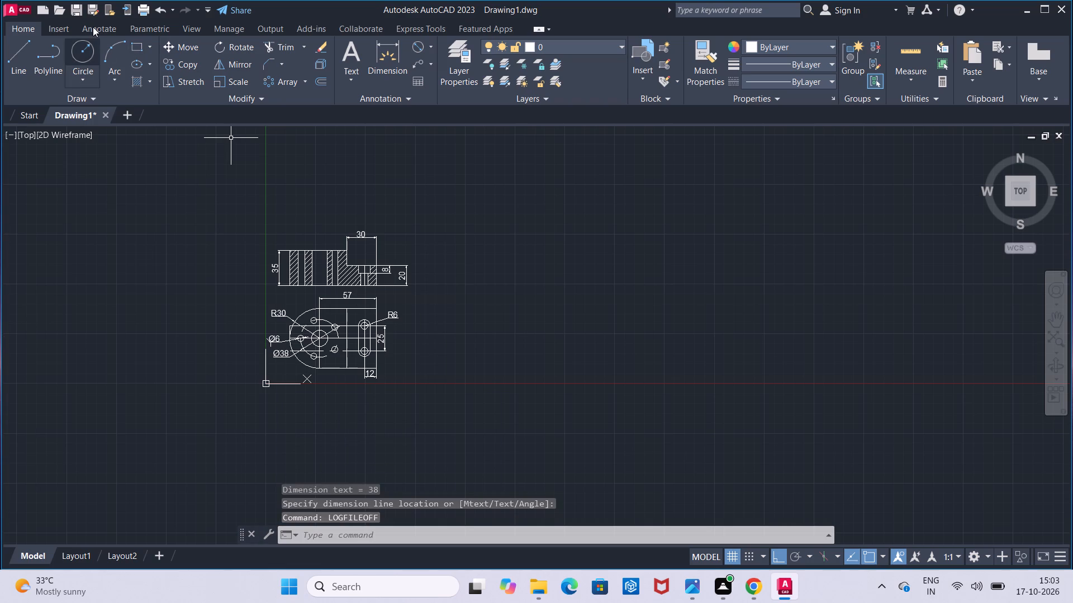
Save the drawing in the Documents folder under the name Connector Bracket.
{"action": "left_click", "coordinate": [82, 15]}
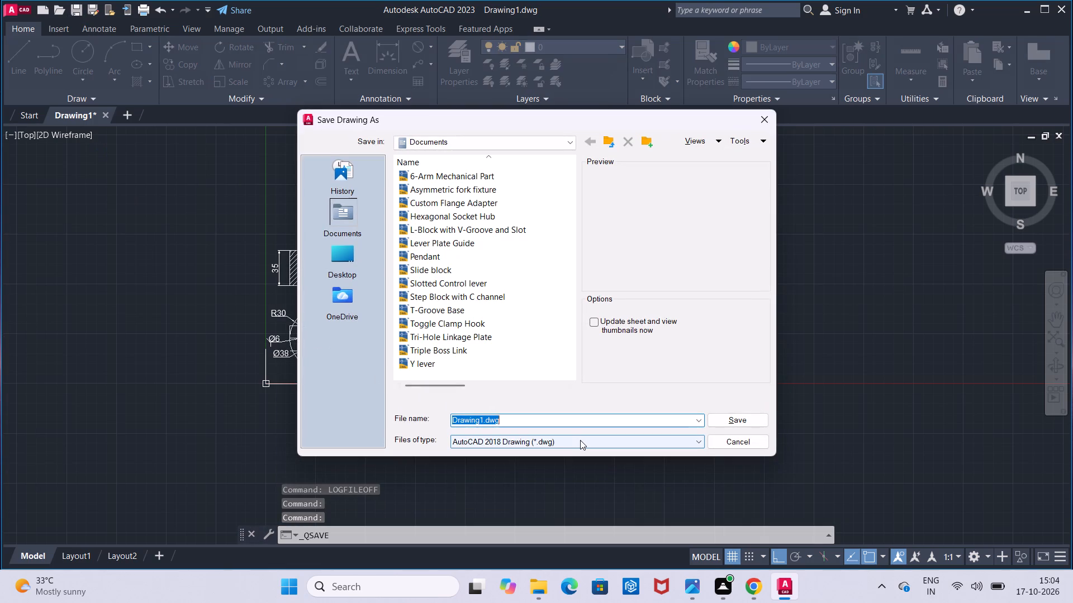
{"action": "key", "text": "BackSpace"}
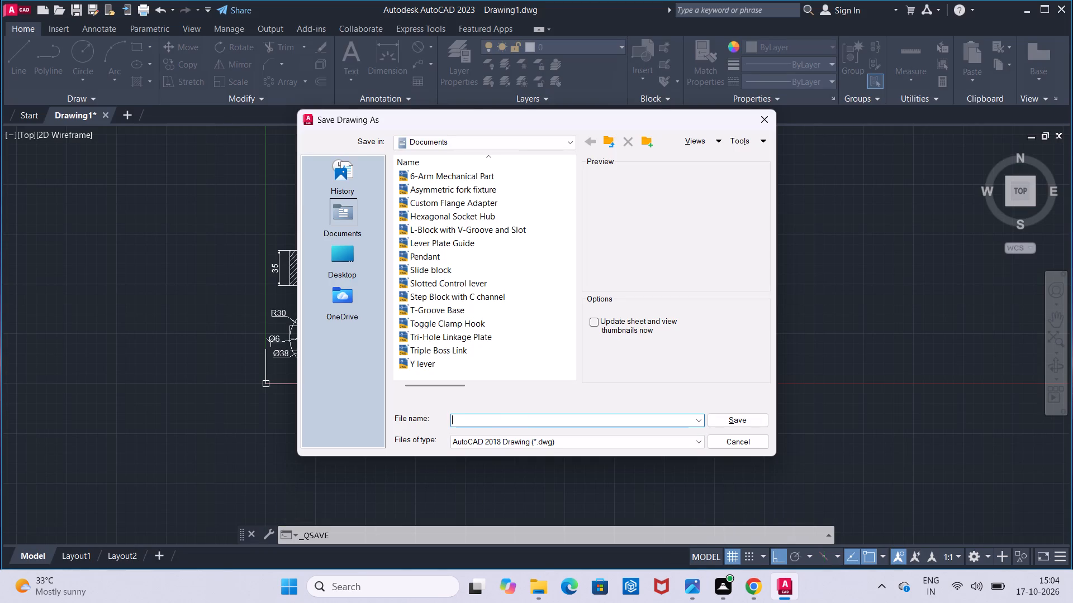
{"action": "key", "text": "c"}
{"action": "key", "text": "o"}
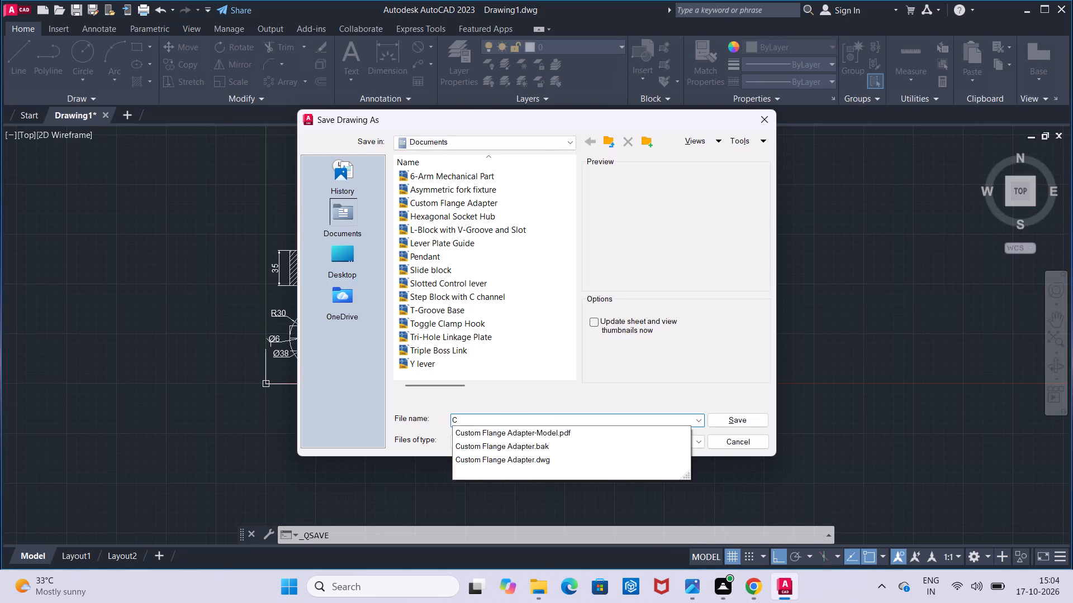
{"action": "type", "text": "nnector"}
{"action": "key", "text": "space"}
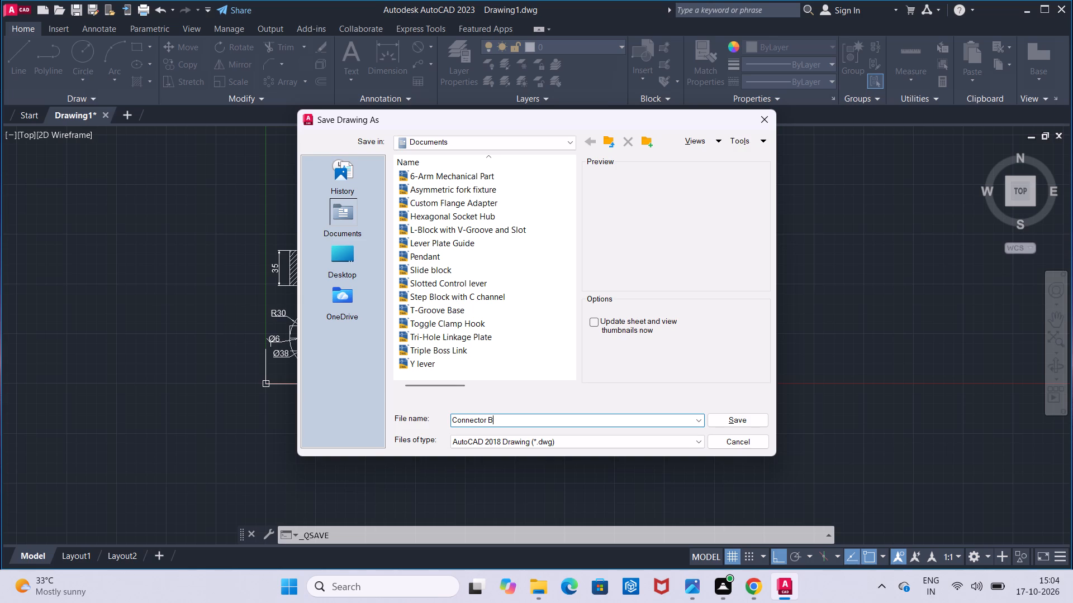
{"action": "key", "text": "e"}
{"action": "key", "text": "BackSpace"}
{"action": "type", "text": "racket"}
{"action": "left_click", "coordinate": [737, 418]}
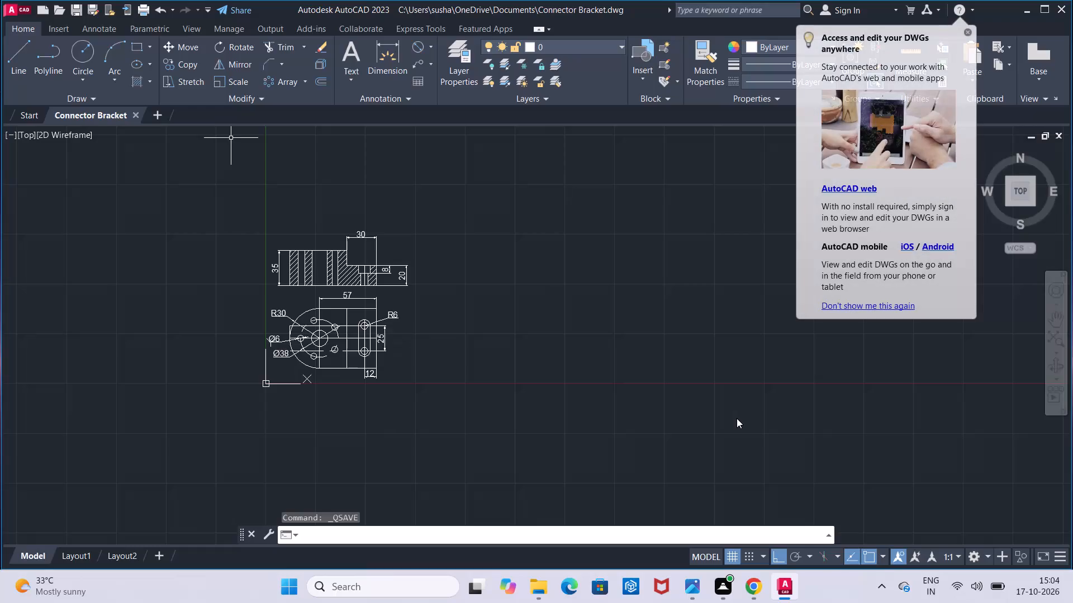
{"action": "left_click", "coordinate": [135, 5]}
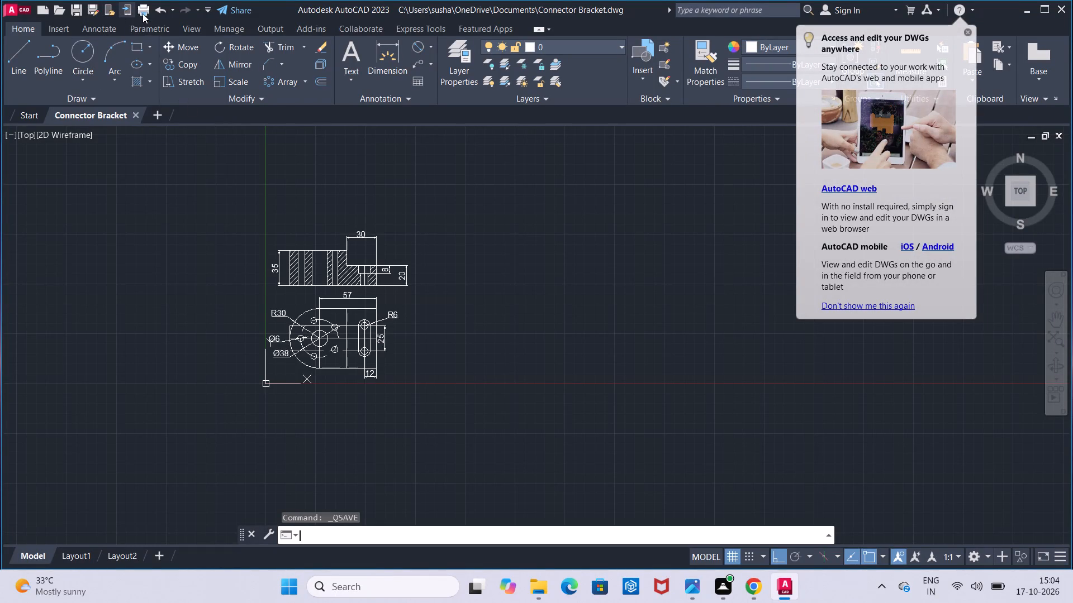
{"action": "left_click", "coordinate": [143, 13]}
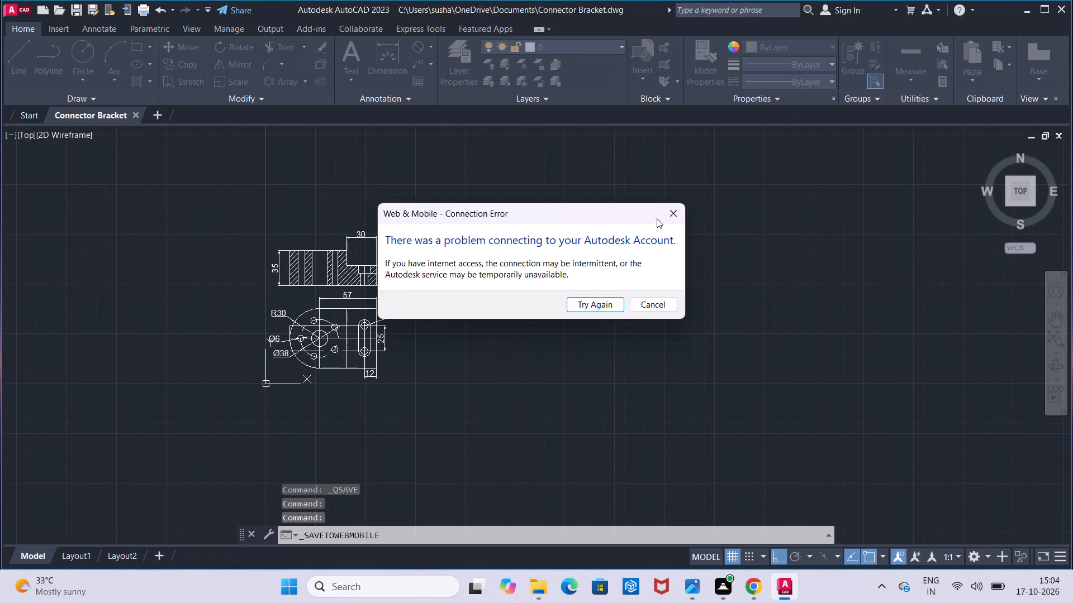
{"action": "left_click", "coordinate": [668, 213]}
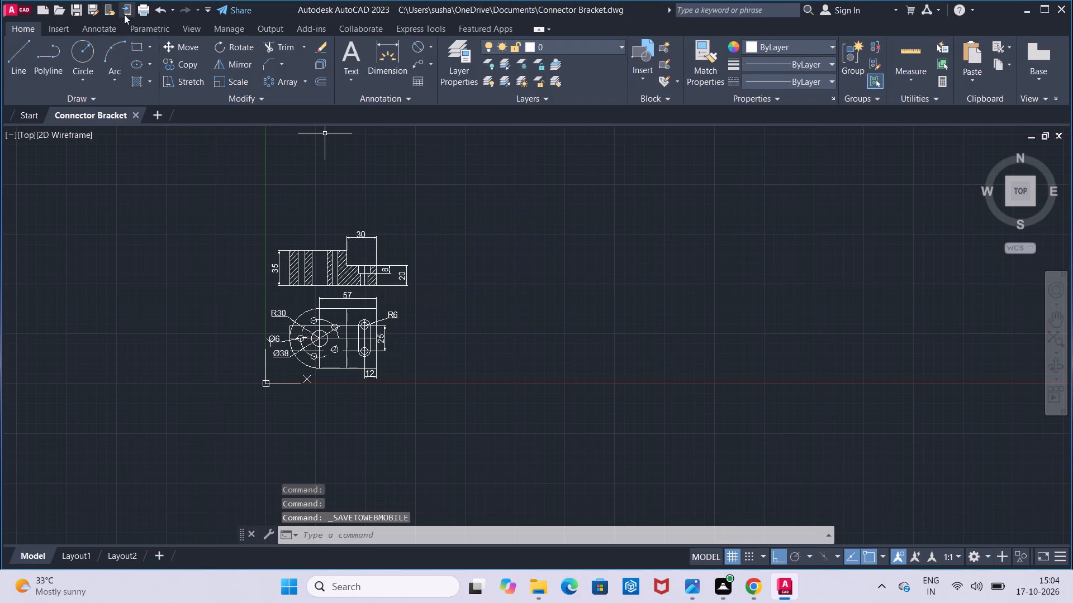
Set up the plot in landscape orientation on ISO A4 (297.00 x 210.00 MM) paper, centred on the sheet.
{"action": "left_click", "coordinate": [143, 15]}
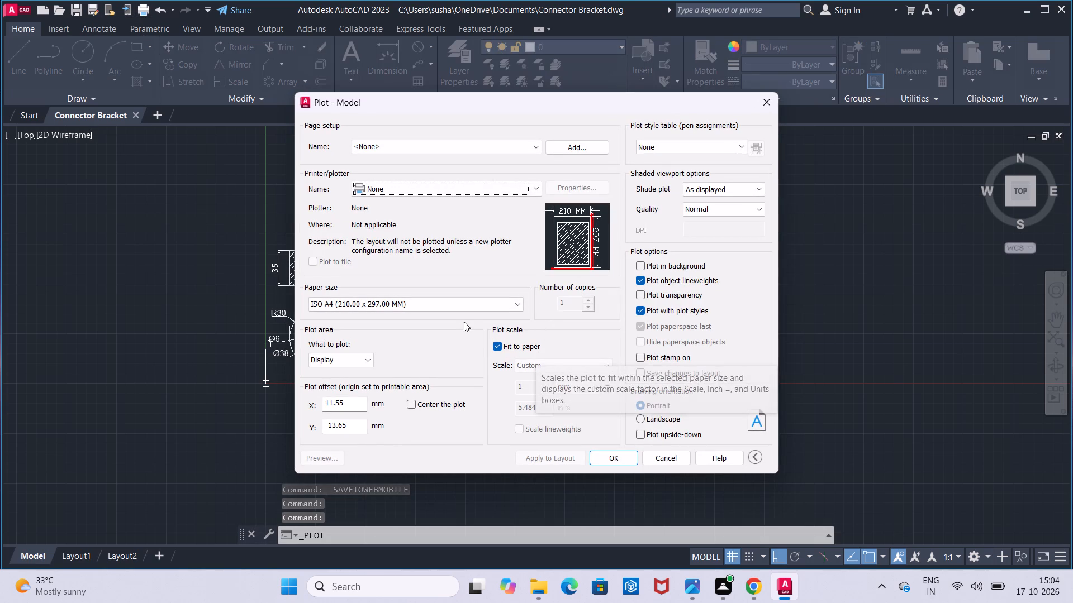
{"action": "left_click", "coordinate": [637, 419]}
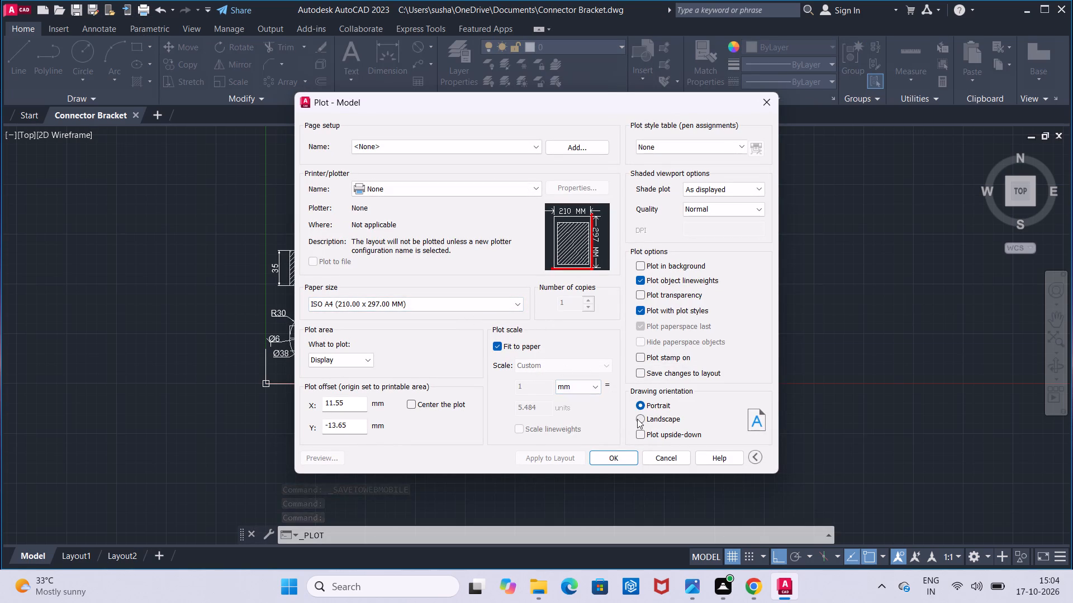
{"action": "left_click", "coordinate": [492, 304]}
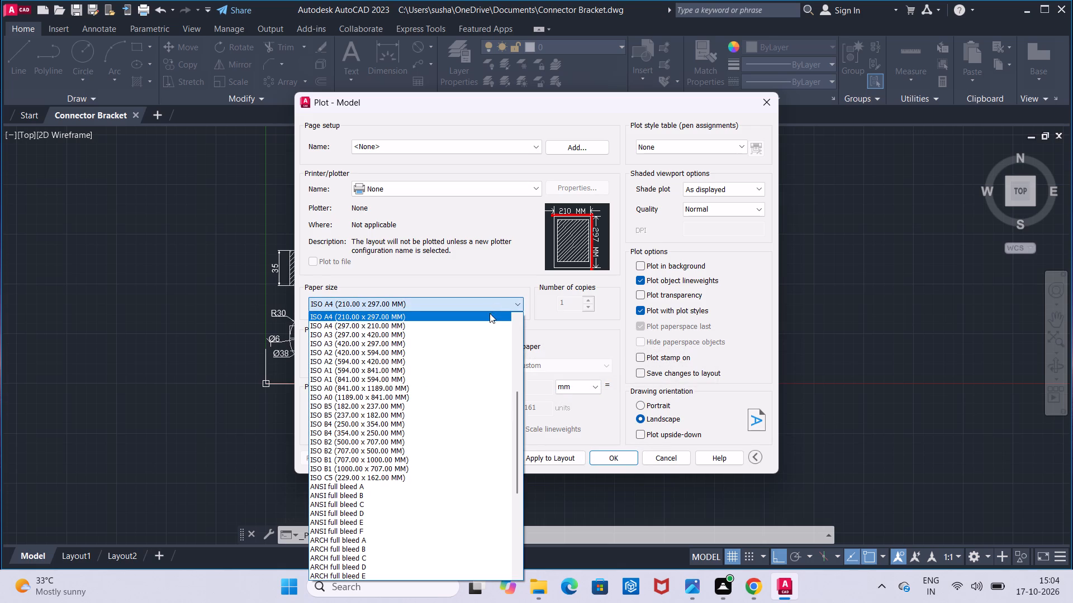
{"action": "left_click", "coordinate": [487, 327]}
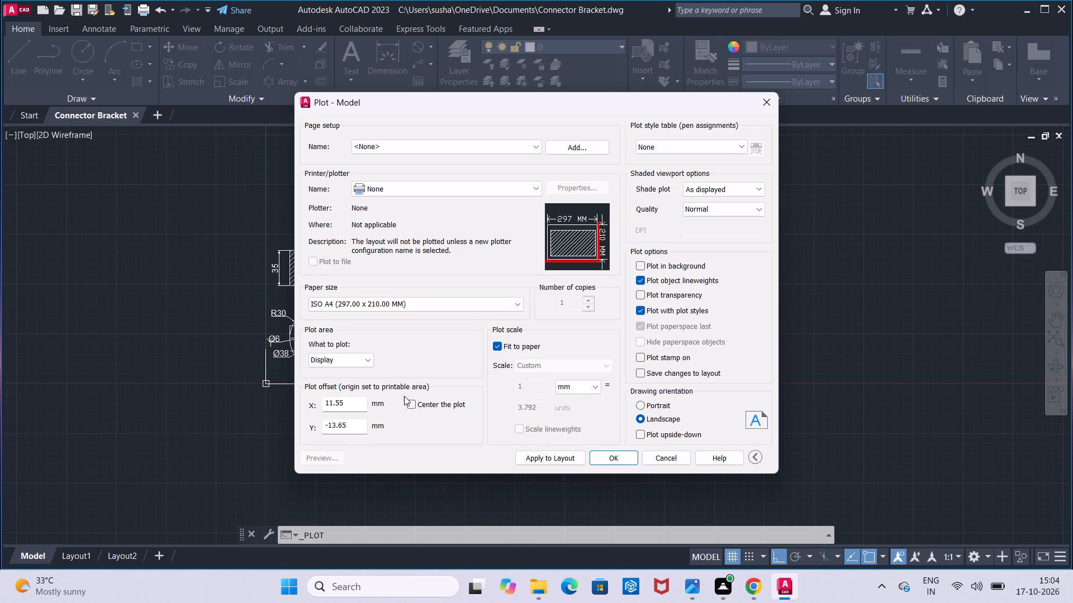
{"action": "left_click", "coordinate": [414, 404]}
Define the plot area as a window enclosing both dimensioned bracket views.
{"action": "left_click", "coordinate": [354, 355]}
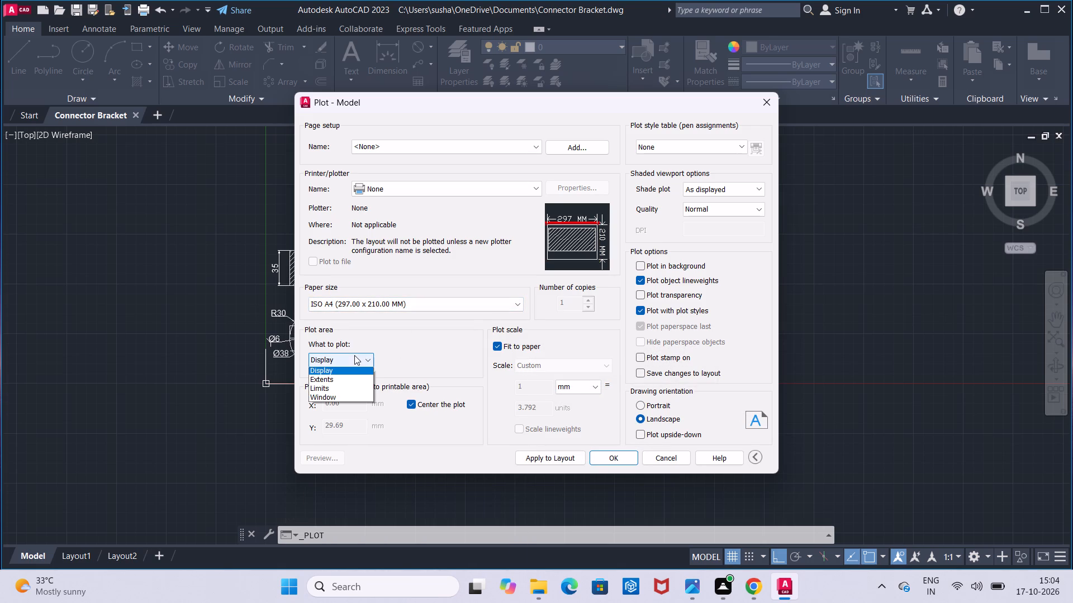
{"action": "left_click", "coordinate": [354, 398]}
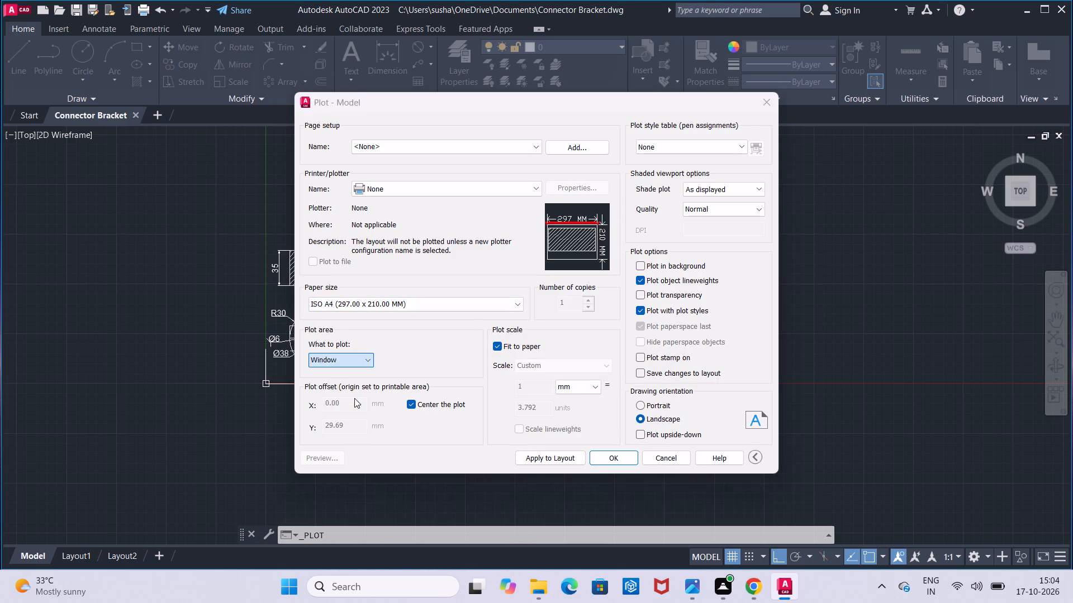
{"action": "left_click", "coordinate": [232, 202]}
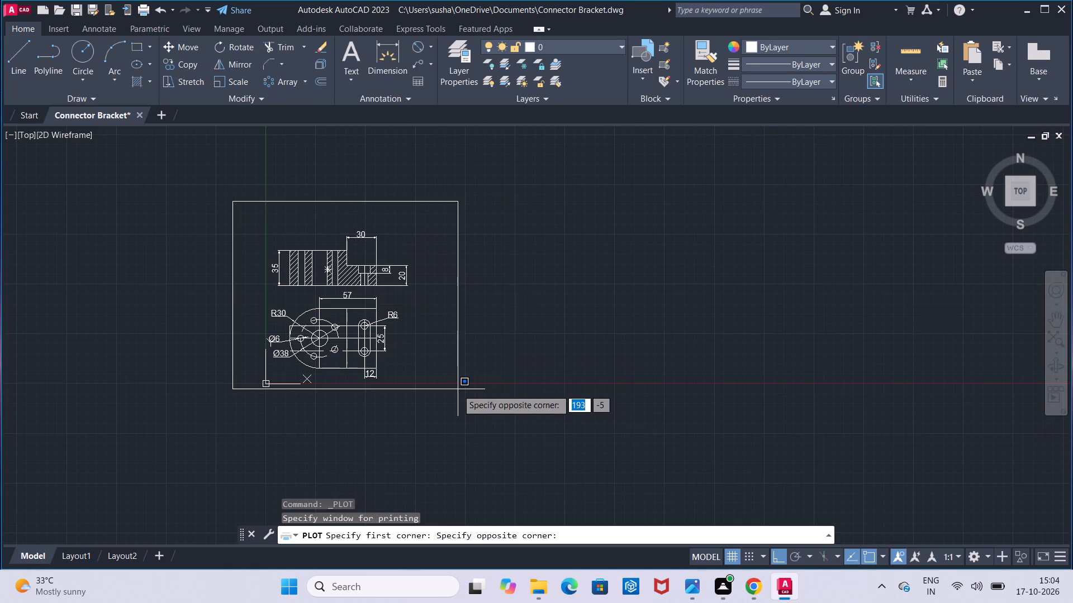
{"action": "left_click", "coordinate": [444, 384]}
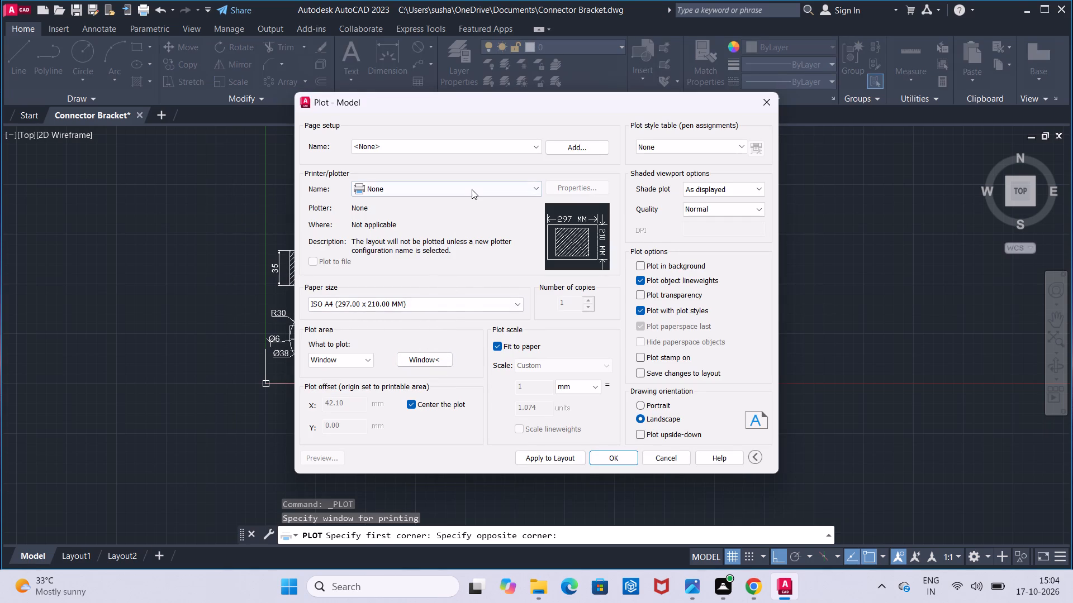
Plot the drawing with DWG To PDF.pc3 into the Documents folder, then check the resulting PDF page and close it.
{"action": "left_click", "coordinate": [472, 189]}
{"action": "left_click", "coordinate": [445, 325]}
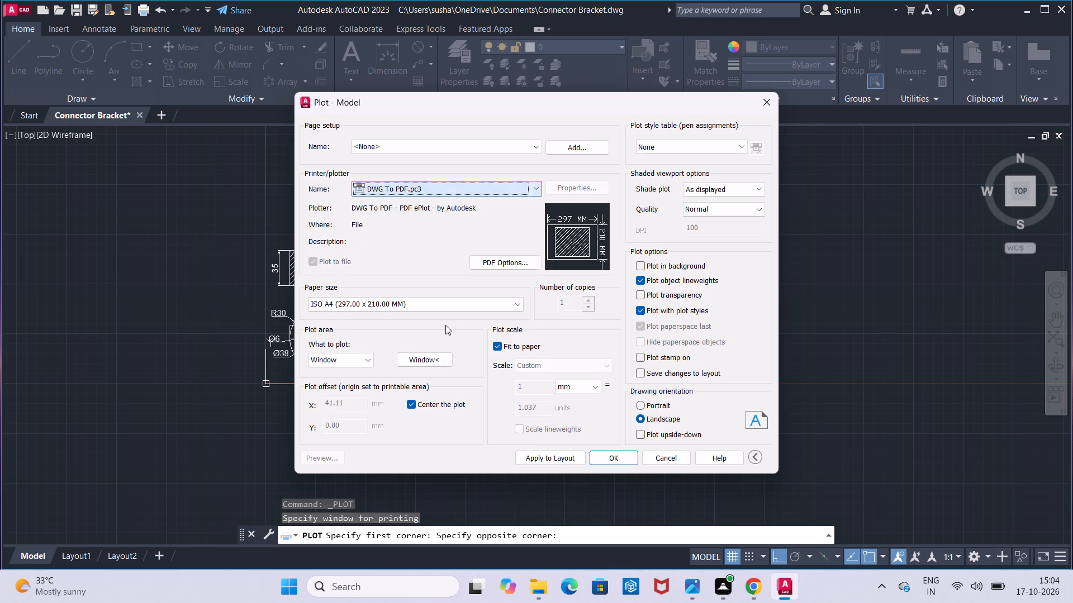
{"action": "left_click", "coordinate": [590, 460]}
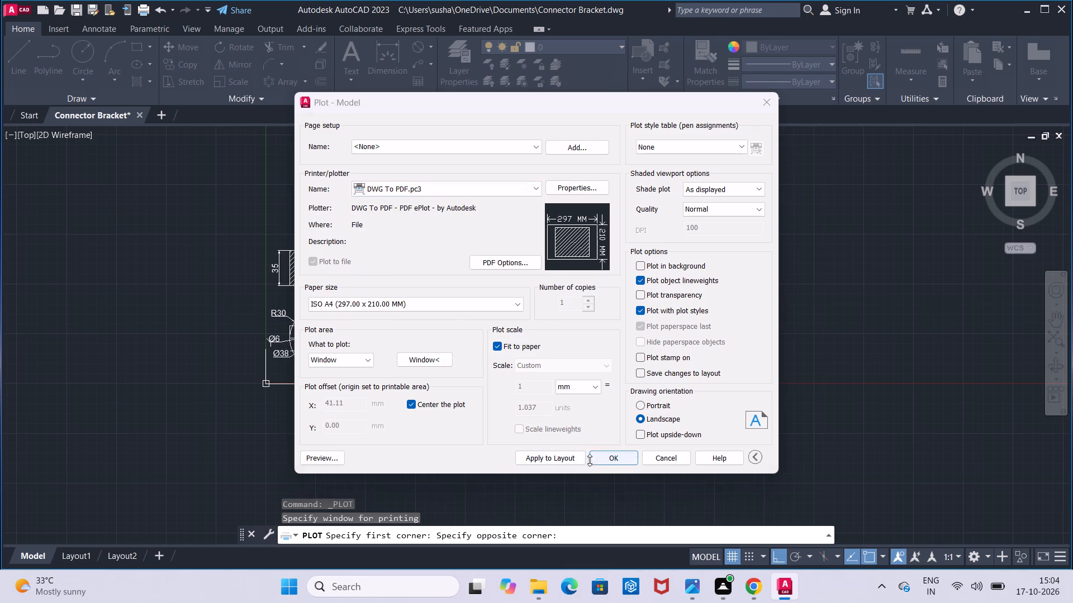
{"action": "left_click", "coordinate": [722, 423]}
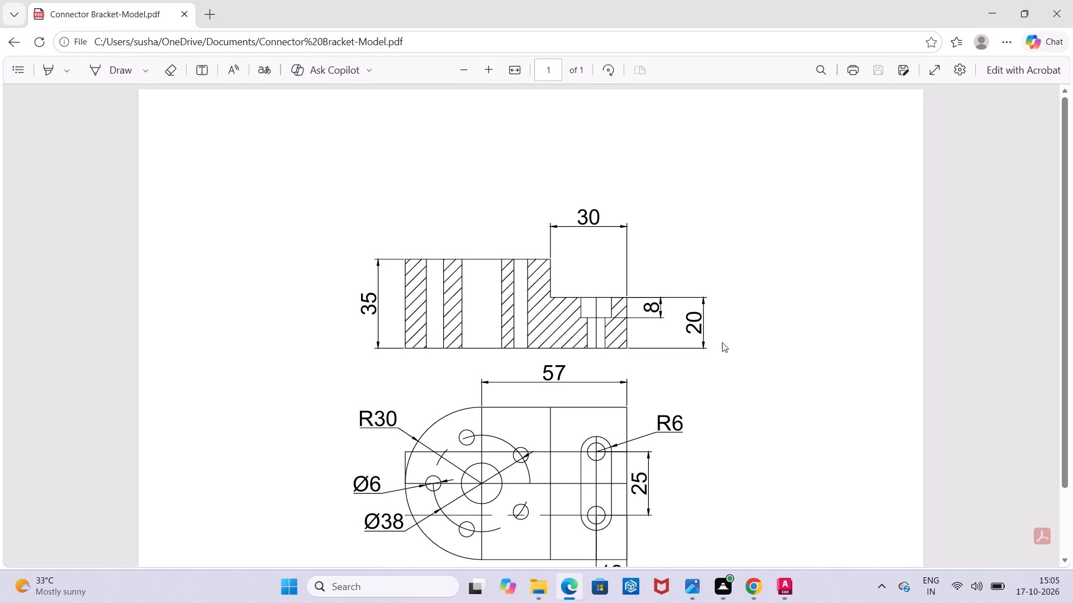
{"action": "scroll", "coordinate": [722, 342], "scroll_direction": "down", "scroll_amount": 2}
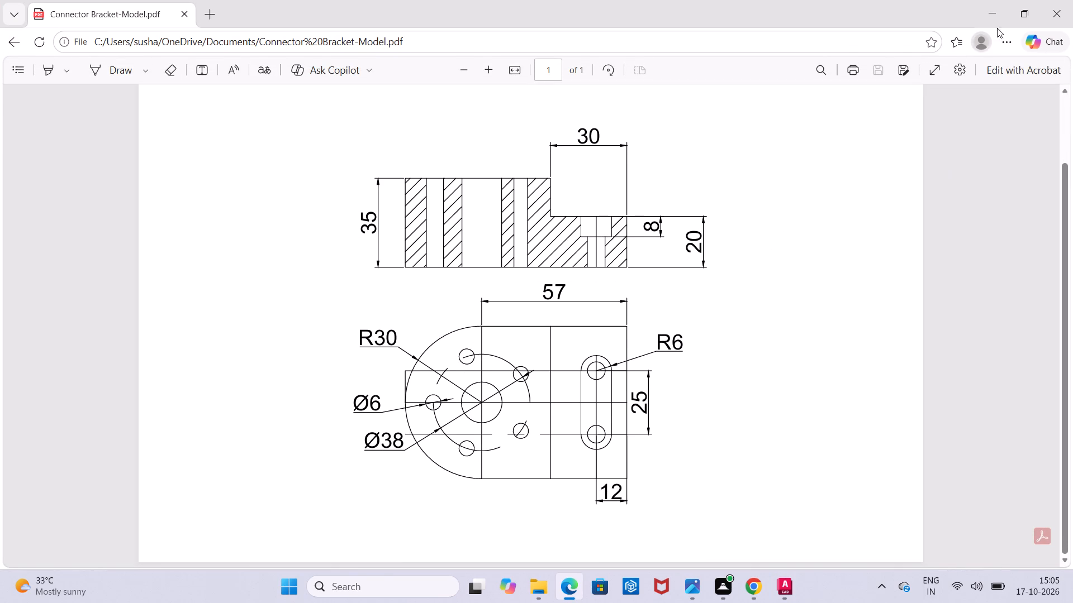
{"action": "left_click", "coordinate": [1045, 22]}
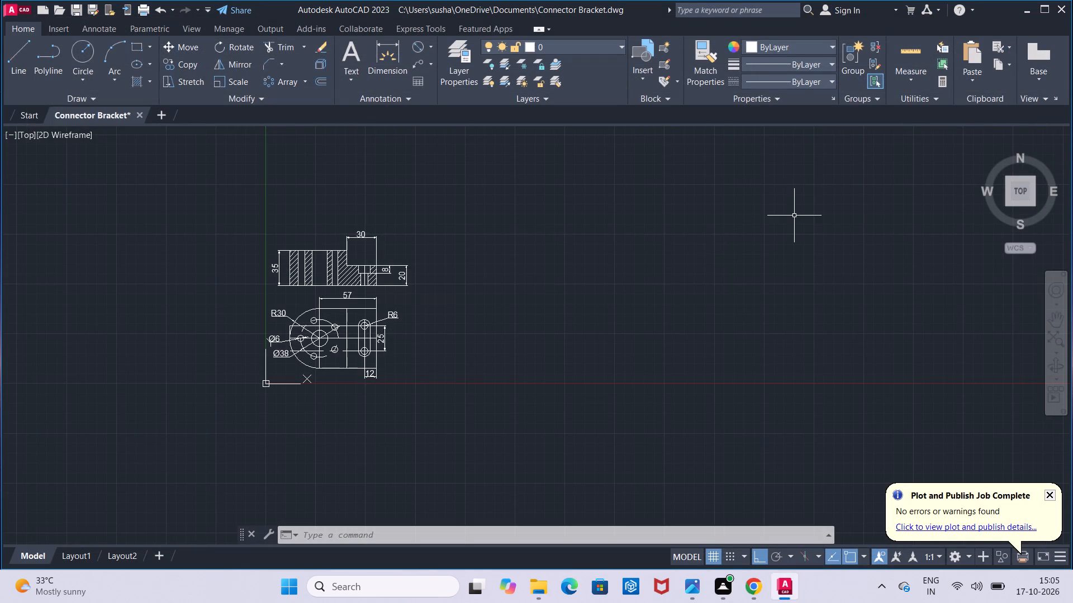
Quit AutoCAD, saving the changes to the Connector Bracket drawing.
{"action": "left_click", "coordinate": [1062, 11]}
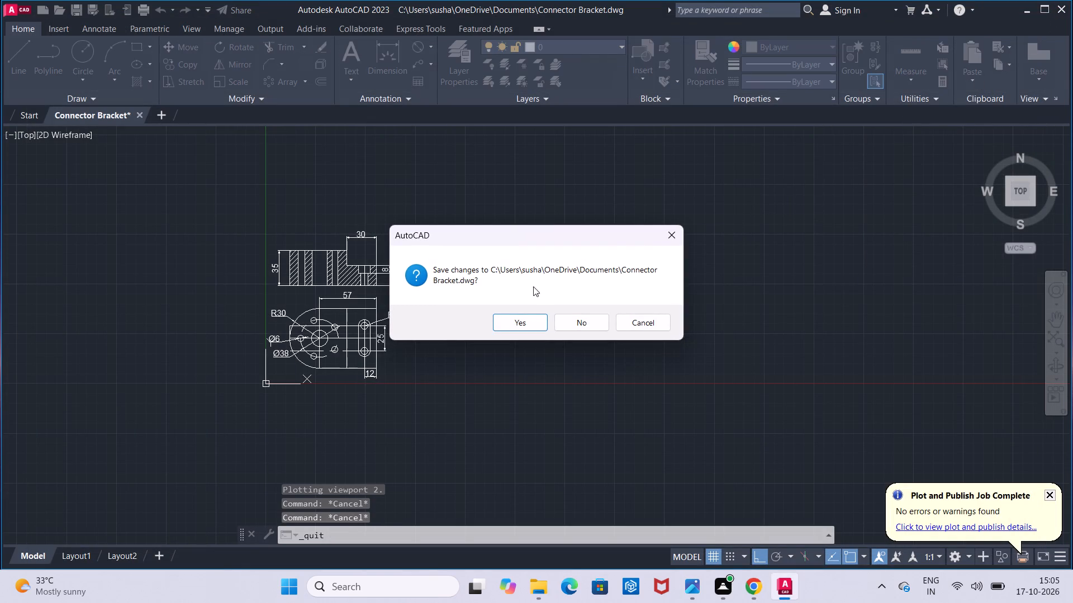
{"action": "left_click", "coordinate": [530, 312]}
{"action": "double_click", "coordinate": [529, 317]}
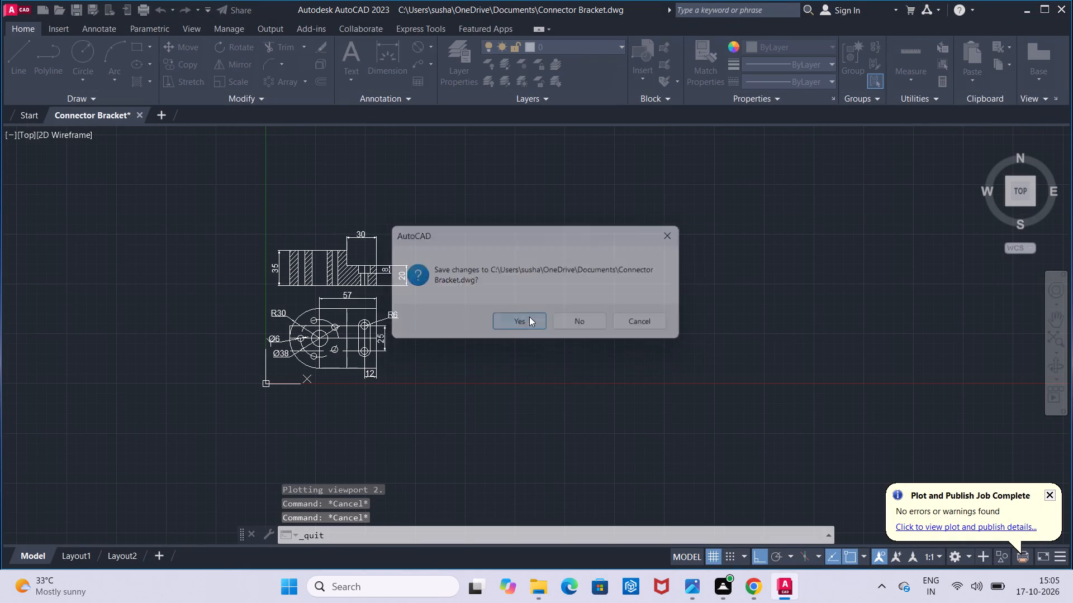